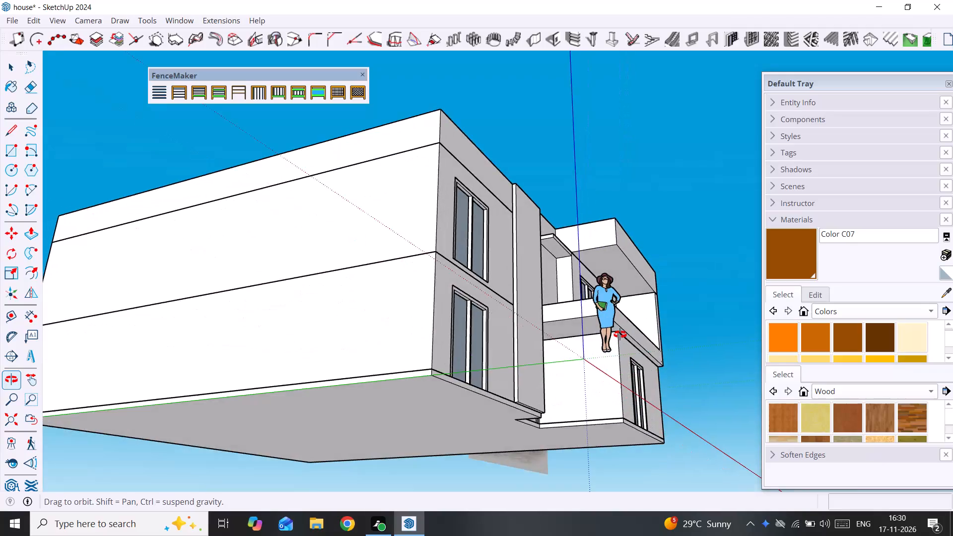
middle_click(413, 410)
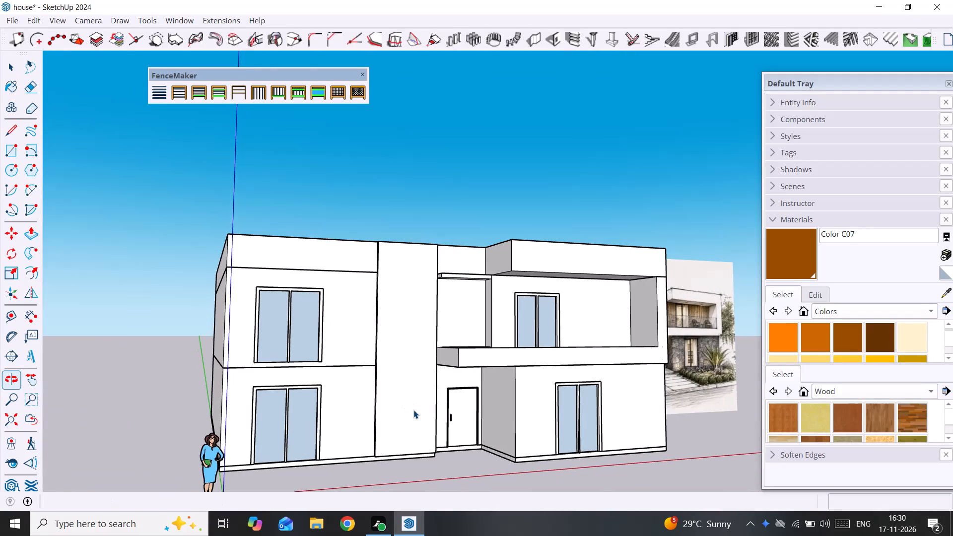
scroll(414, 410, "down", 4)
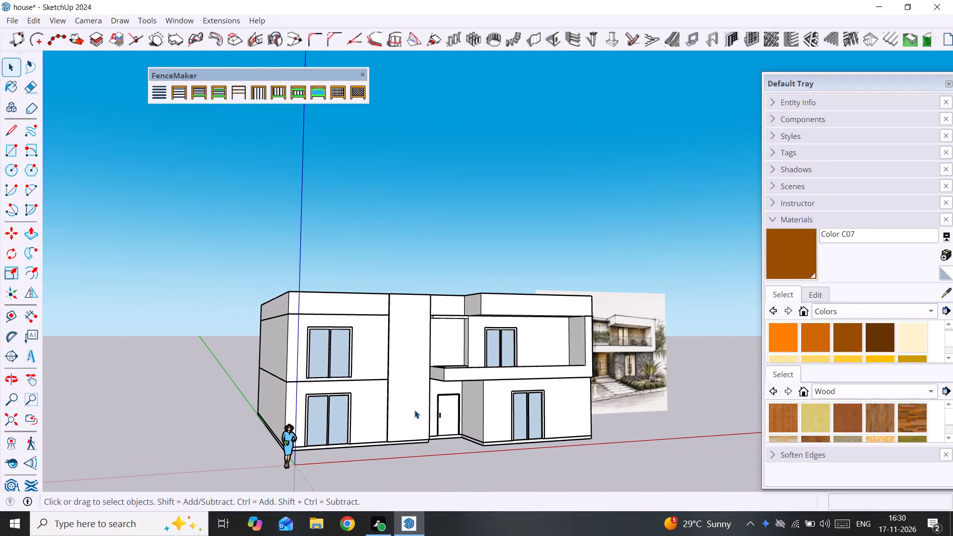
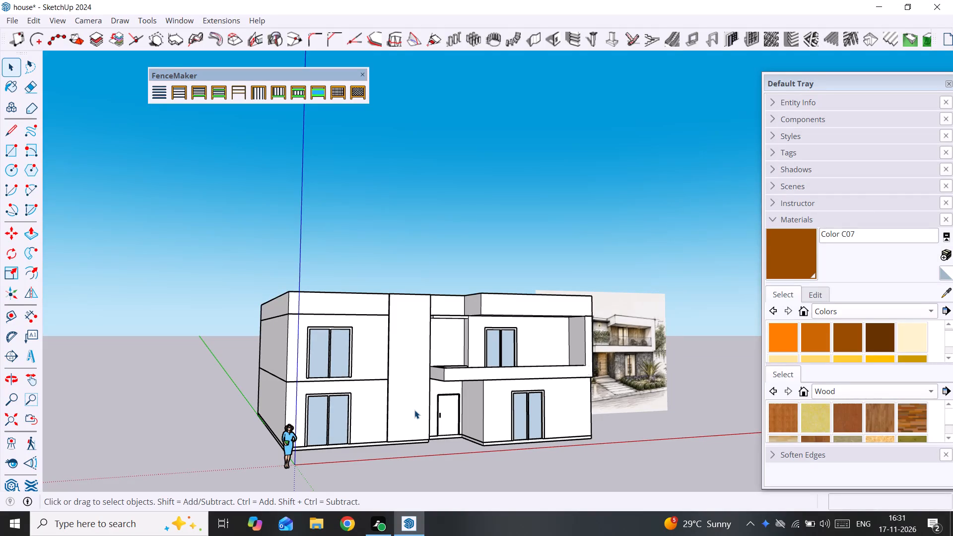
Look over the joist/batten, rafter and horizontal louvre creation tools and their settings as options for the façade detailing.
scroll(309, 389, "down", 4)
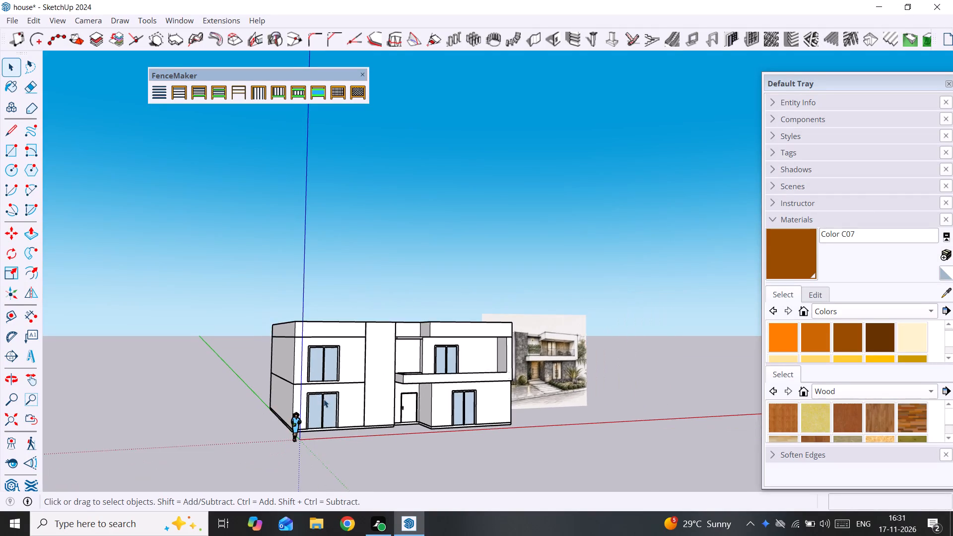
middle_click_drag(326, 402, 398, 442)
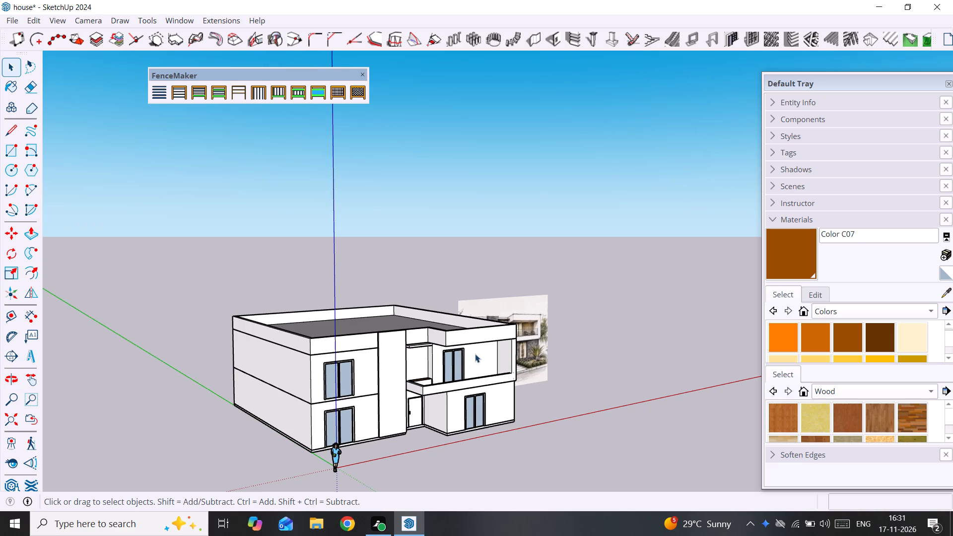
scroll(449, 420, "up", 1)
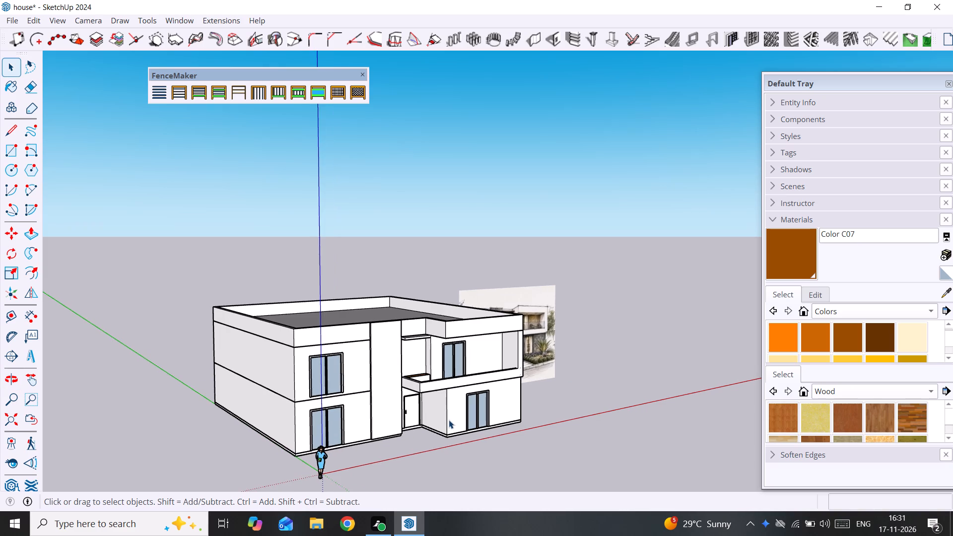
scroll(449, 420, "up", 1)
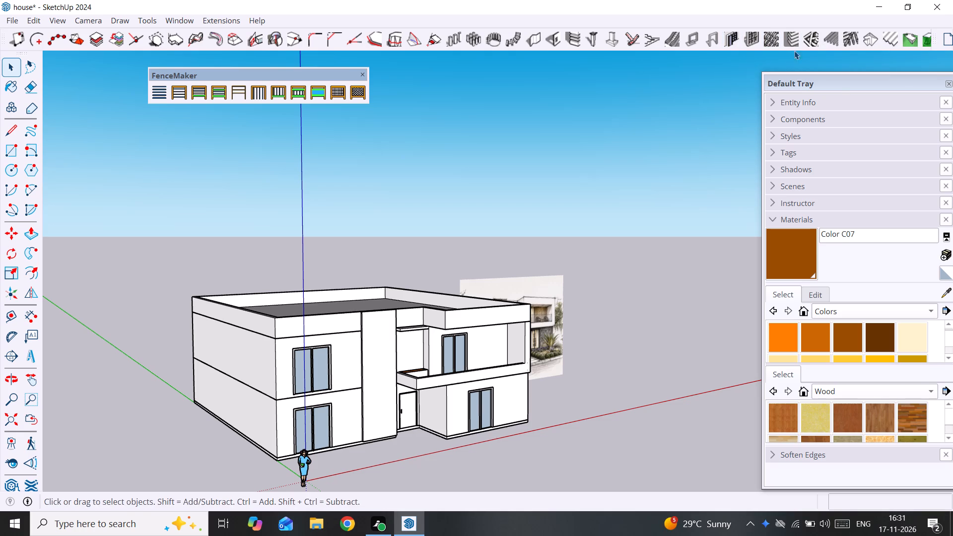
scroll(830, 79, "up", 3)
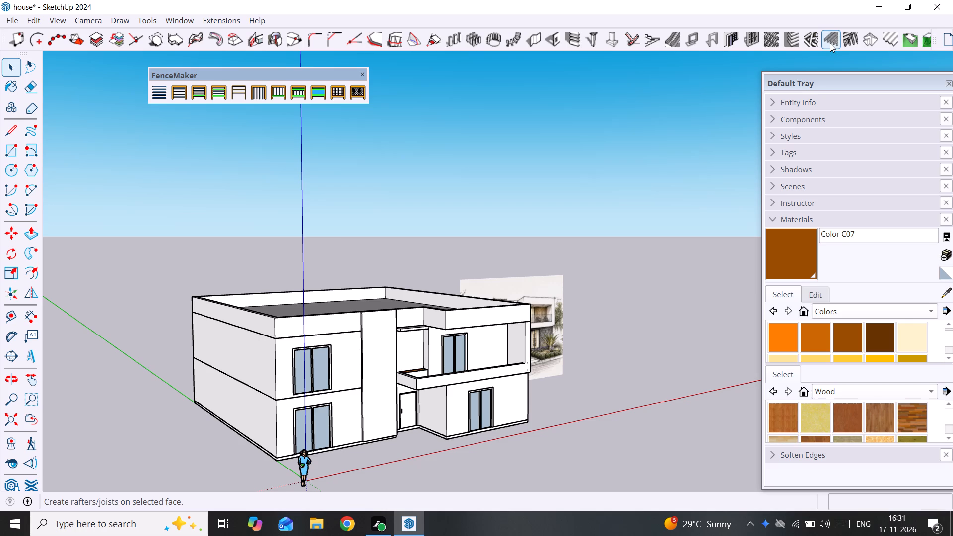
left_click(830, 43)
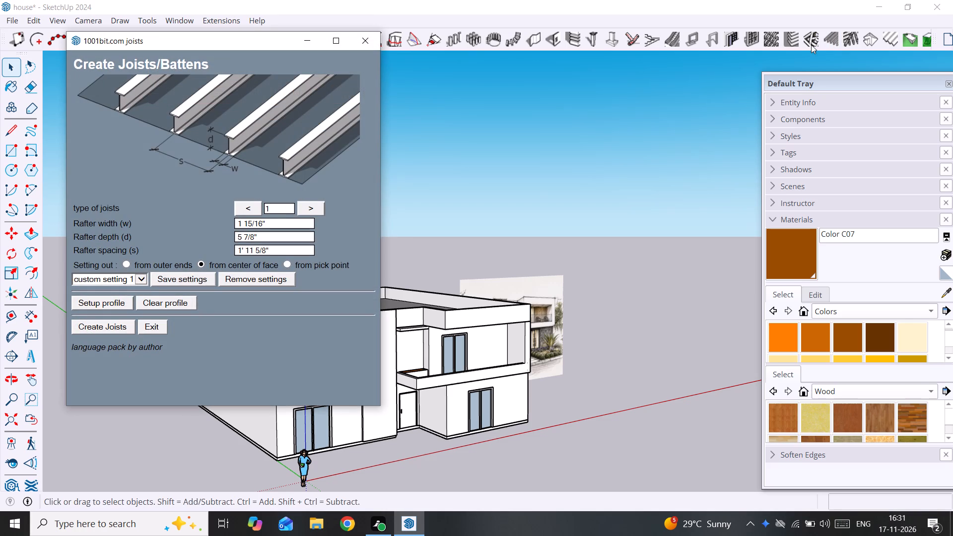
left_click(808, 43)
left_click(808, 39)
left_click(373, 36)
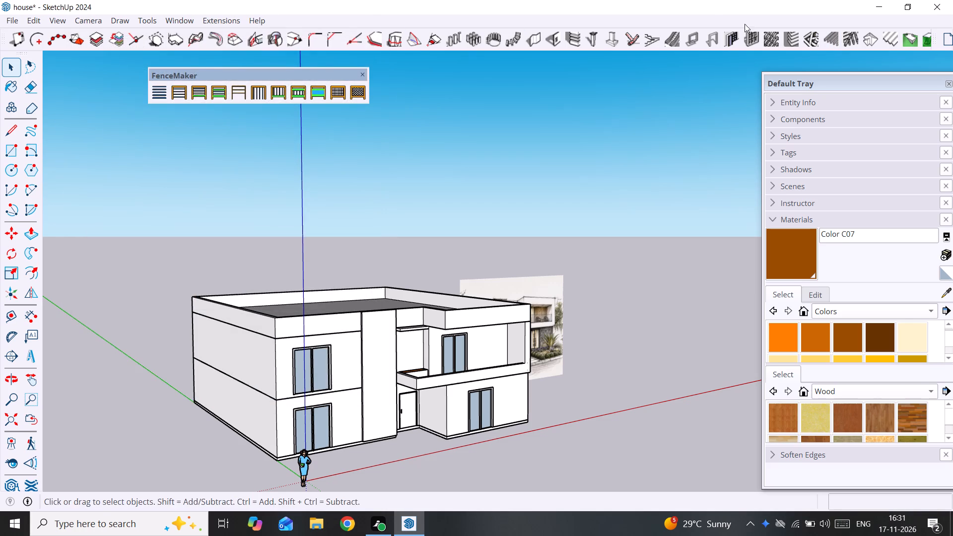
left_click(816, 35)
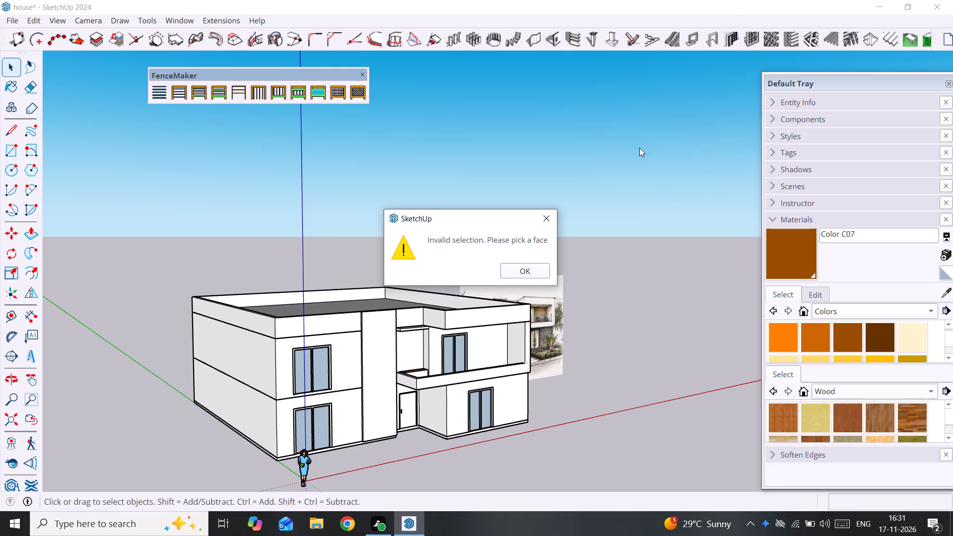
left_click(549, 218)
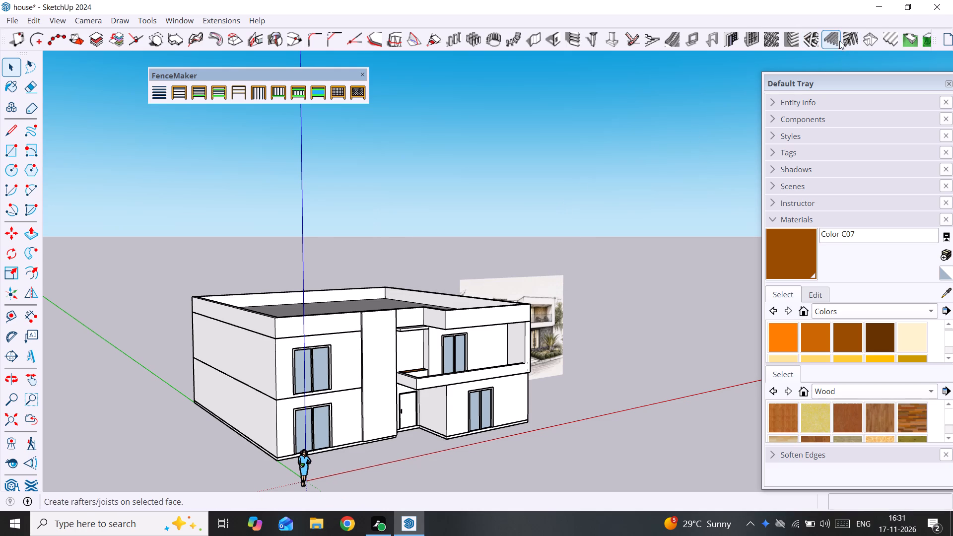
left_click(836, 40)
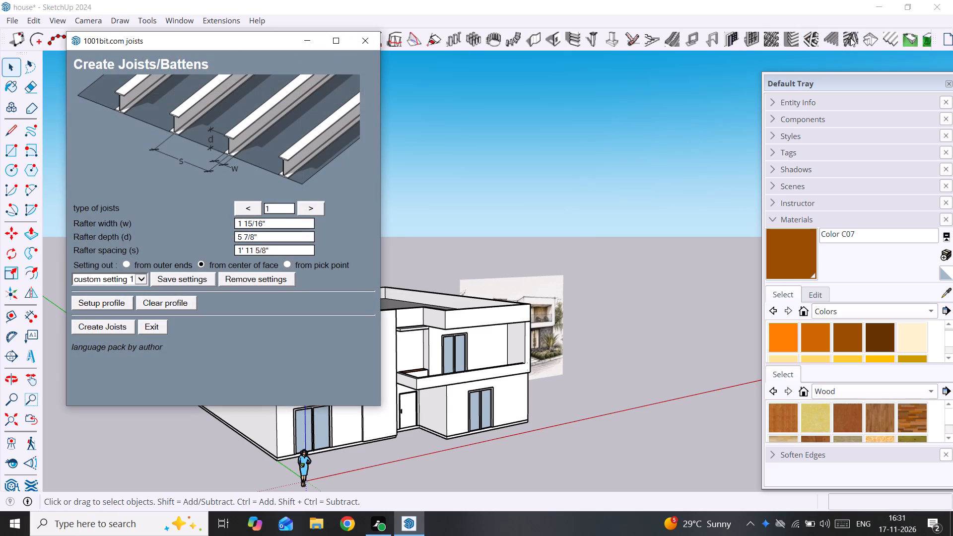
left_click(363, 35)
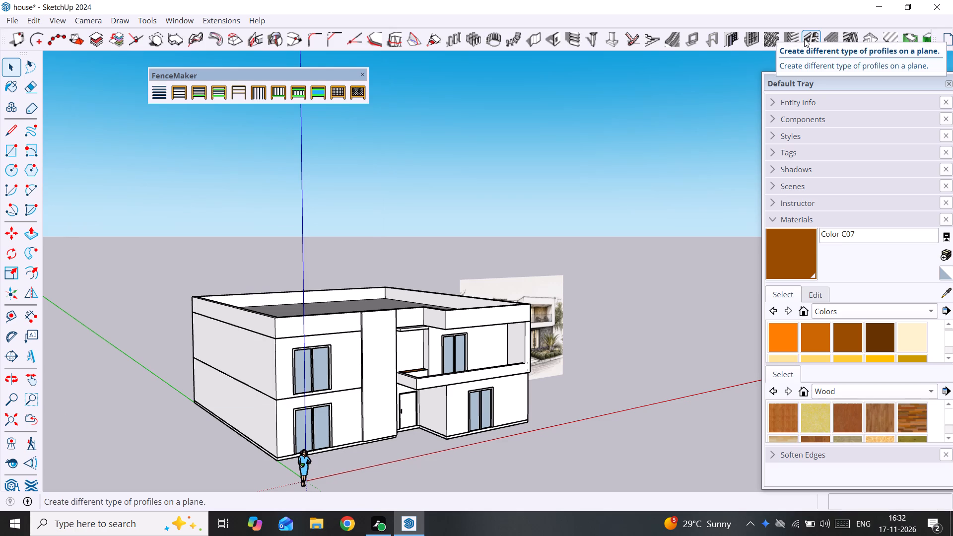
left_click(850, 40)
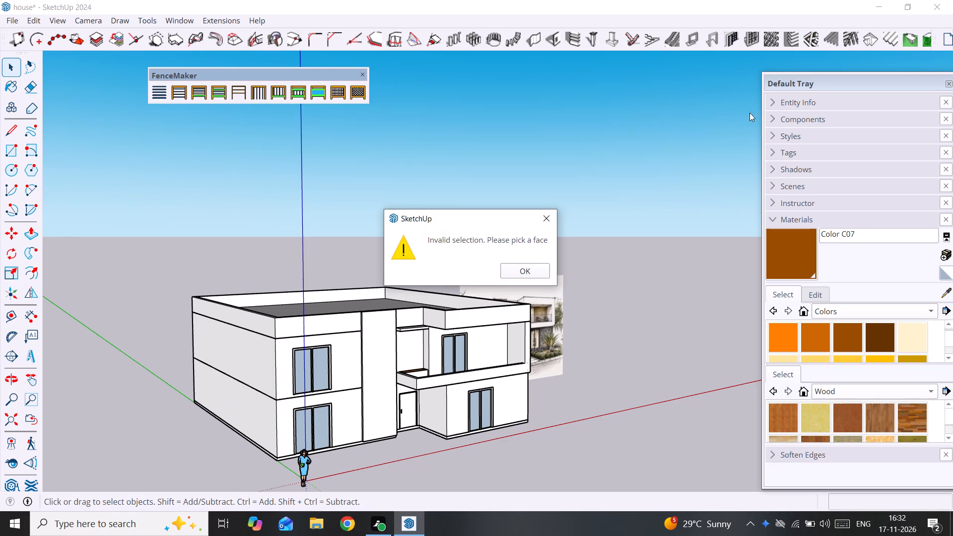
left_click(550, 218)
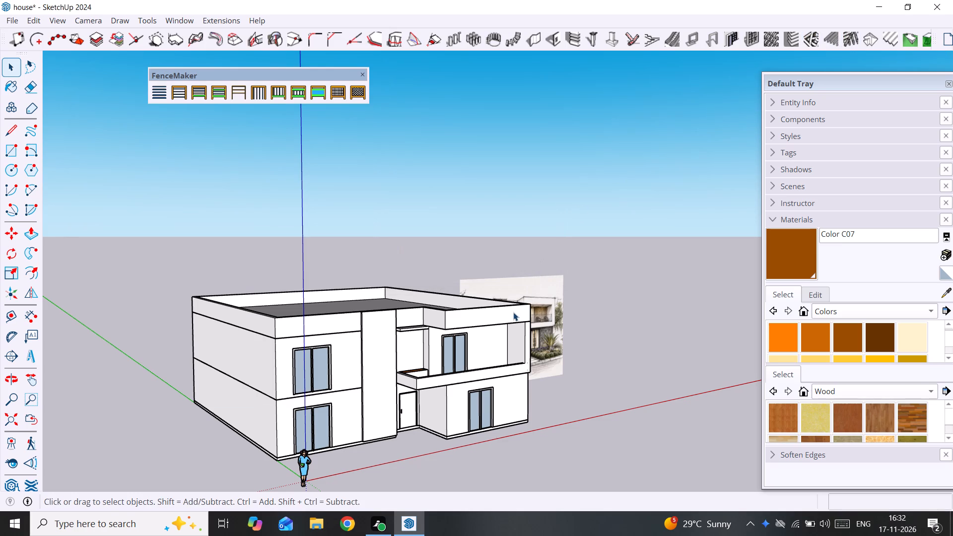
scroll(513, 312, "up", 1)
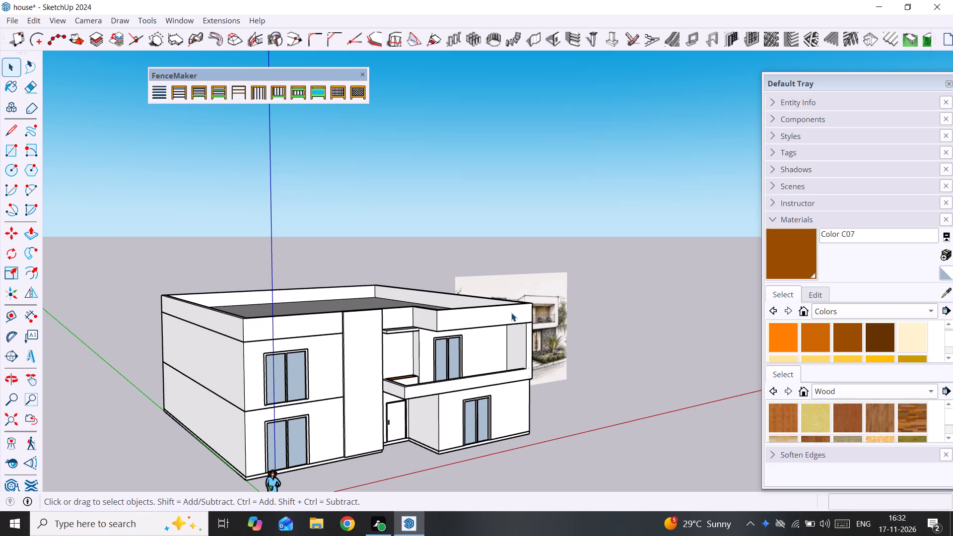
left_click(800, 34)
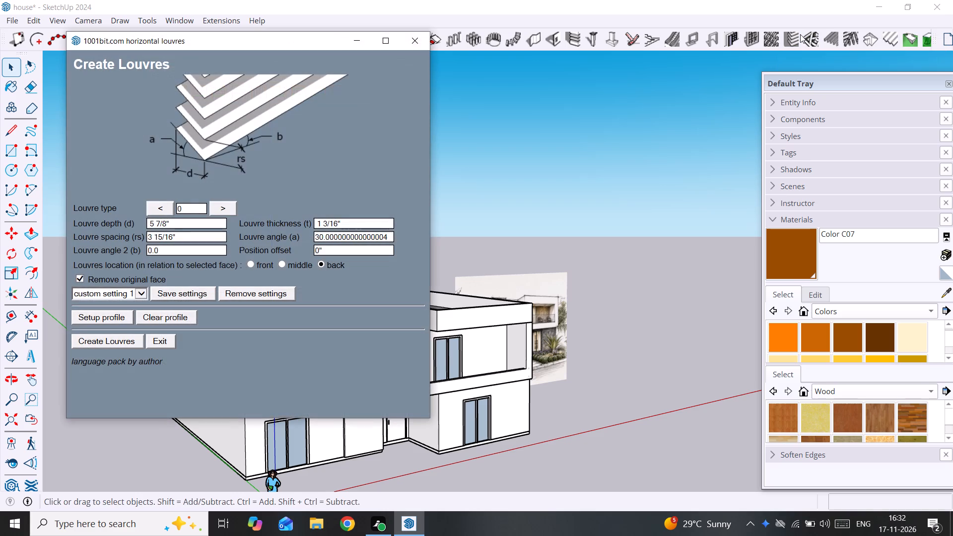
left_click(810, 36)
left_click(410, 43)
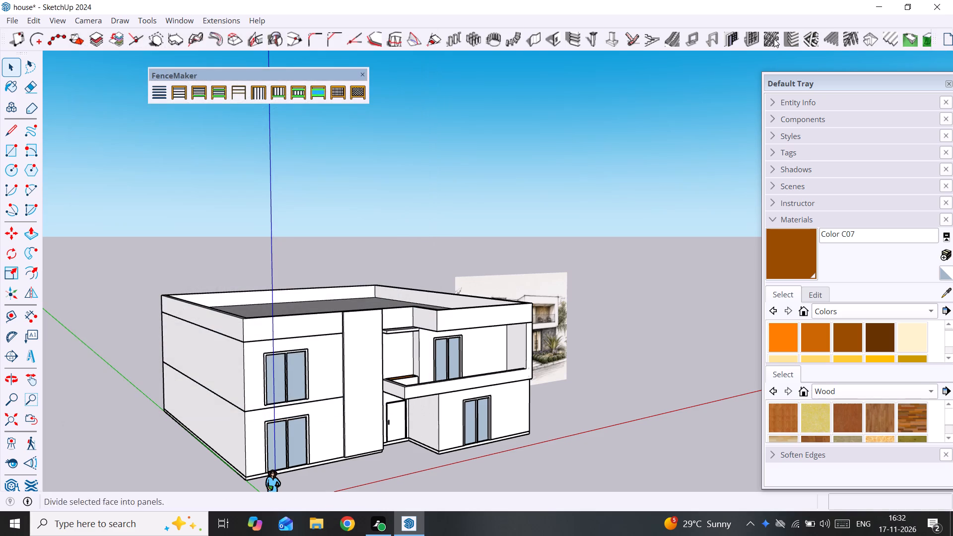
left_click(857, 34)
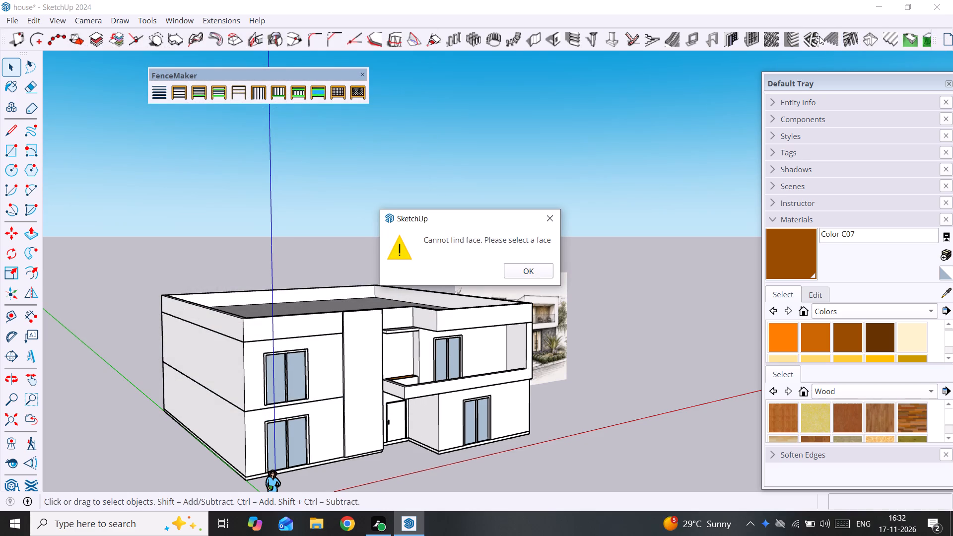
left_click(830, 43)
left_click(548, 213)
Browse the available joist profile types in Create Joists/Battens and examine the Create Screen settings.
left_click(827, 36)
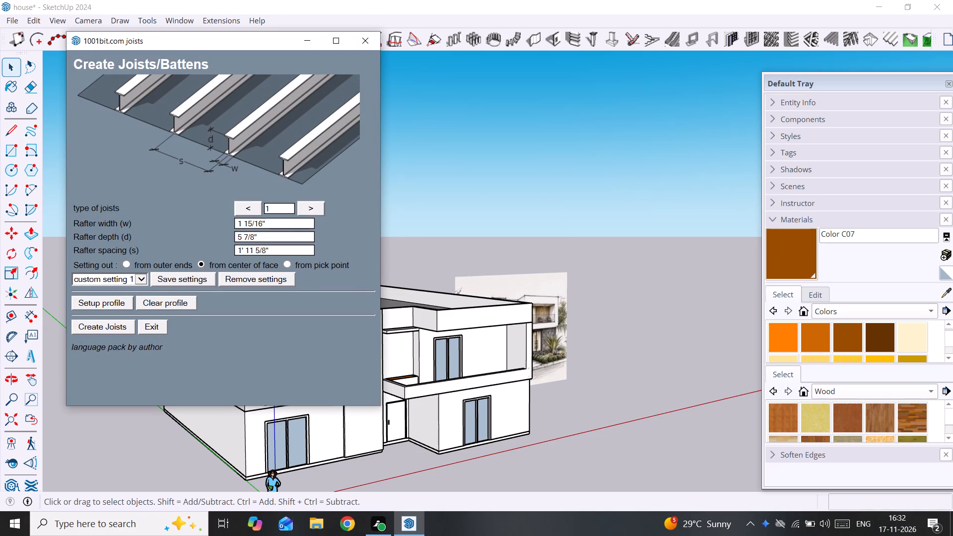
left_click(317, 205)
left_click(317, 205)
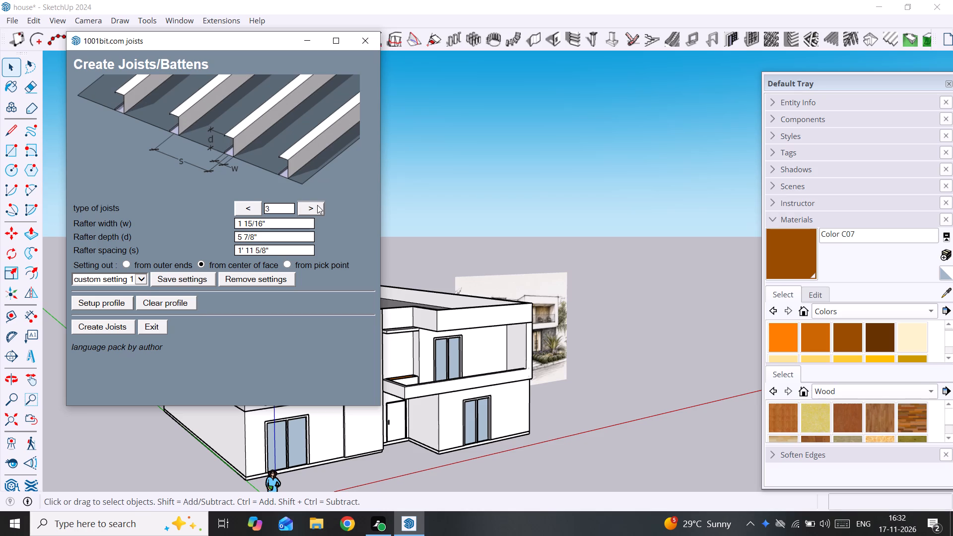
left_click(317, 205)
left_click(317, 205)
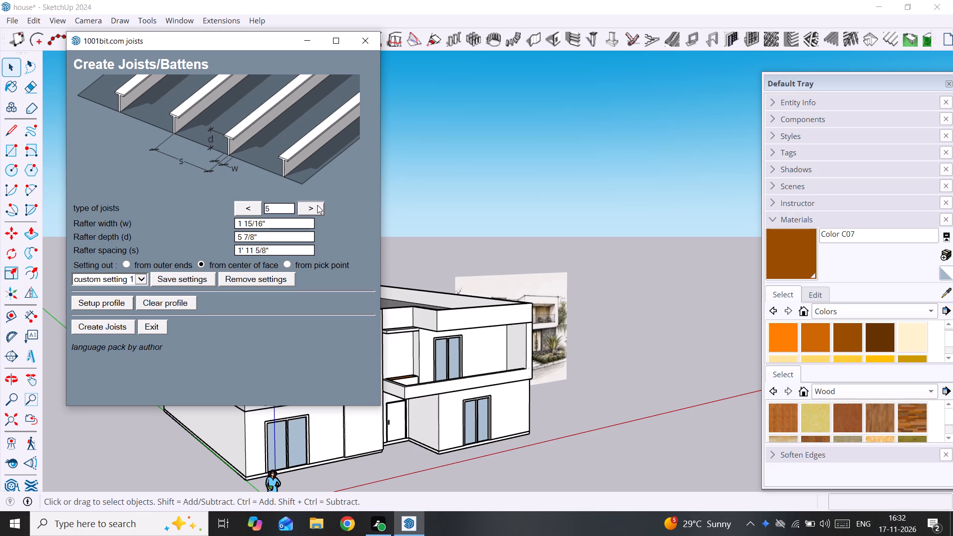
left_click(317, 205)
left_click(317, 205)
left_click(317, 205)
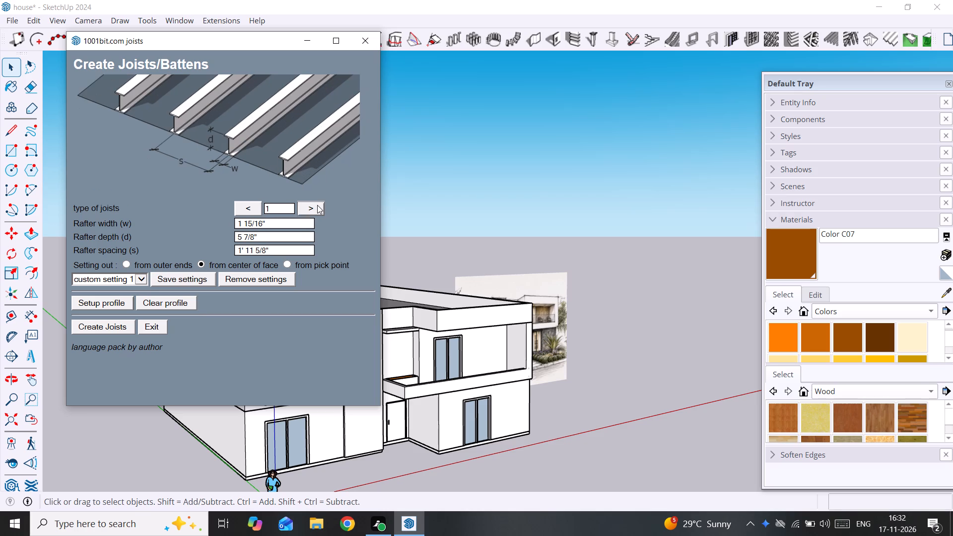
left_click(317, 205)
left_click(317, 205)
left_click(317, 205)
left_click(317, 205)
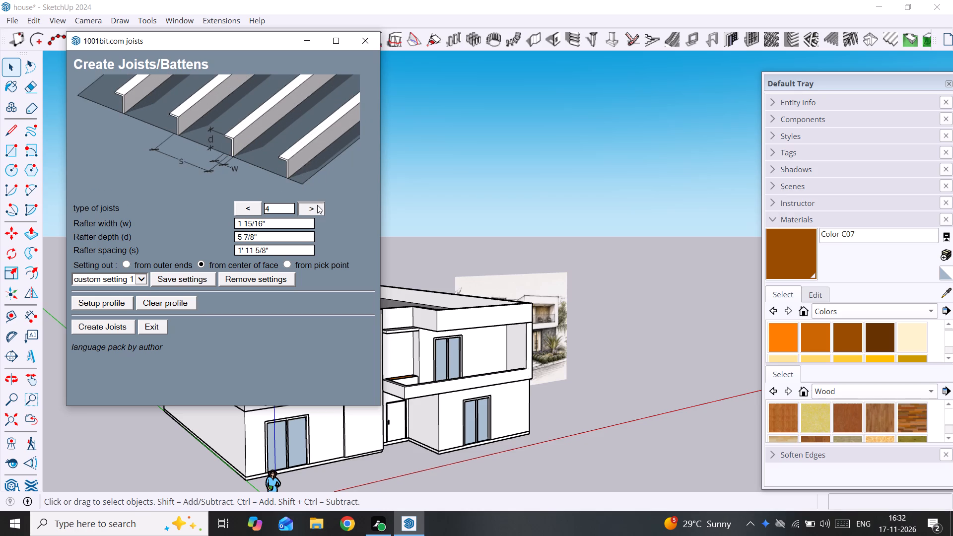
left_click(317, 205)
left_click(317, 205)
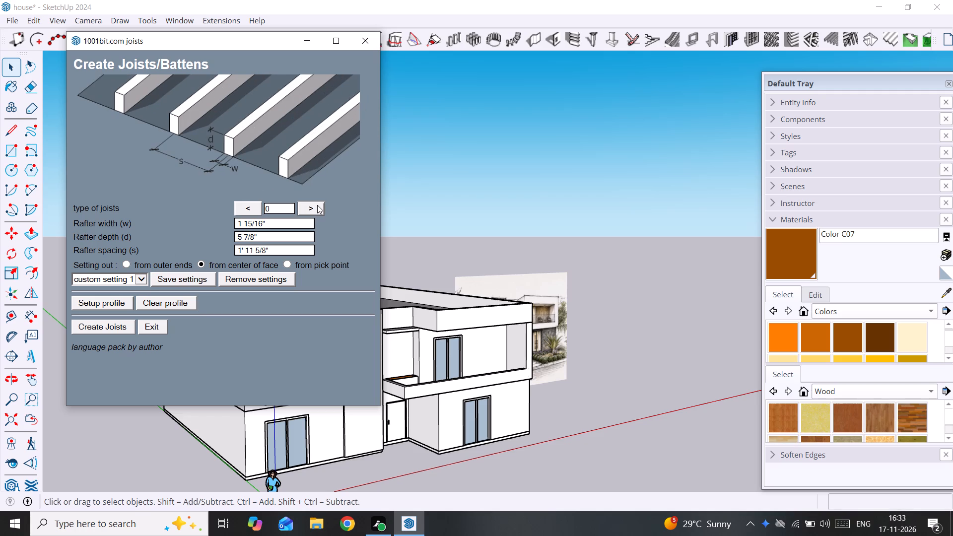
left_click(317, 205)
left_click(366, 46)
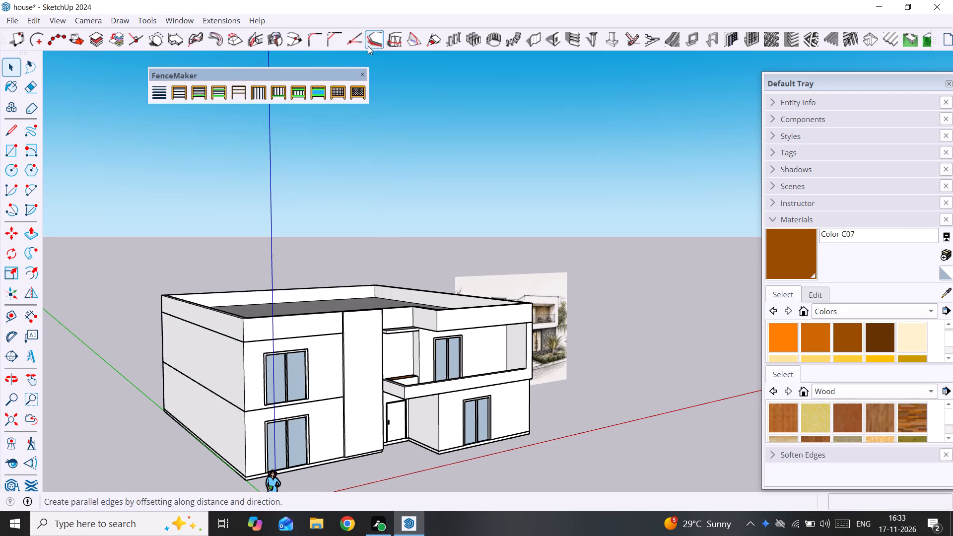
left_click(766, 39)
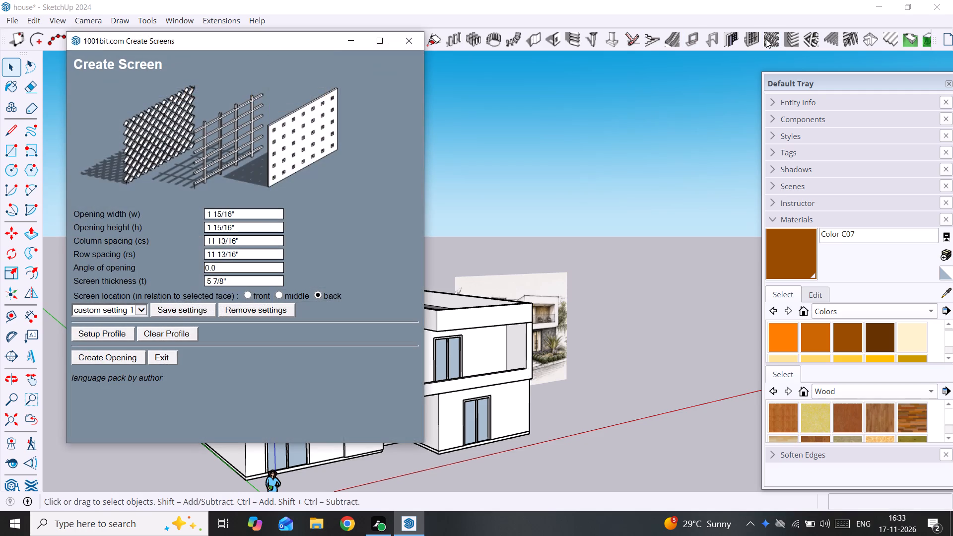
left_click(405, 42)
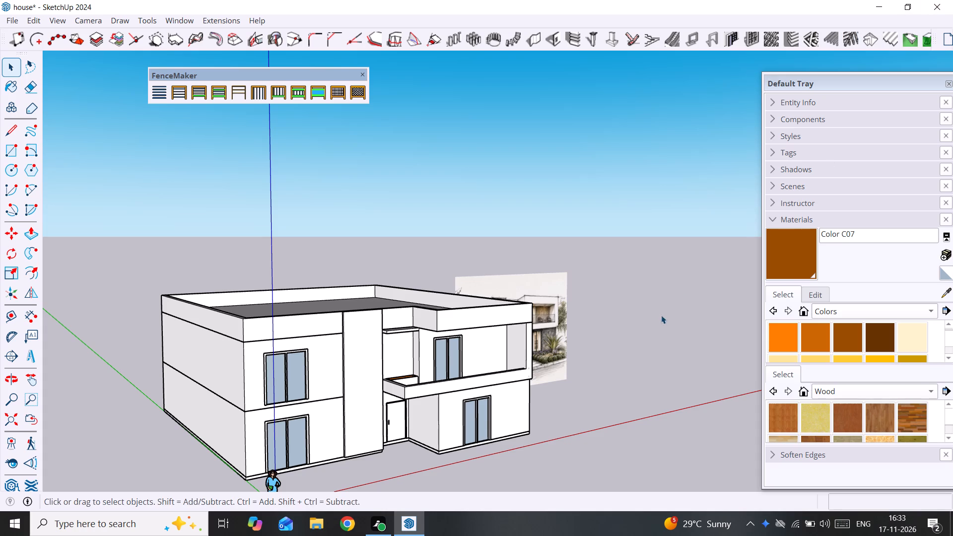
Draw a narrow rectangle about 36 ft long on the ground beside the house, in front of the reference image.
middle_click(612, 394, "shift")
middle_click_drag(603, 394, 510, 407)
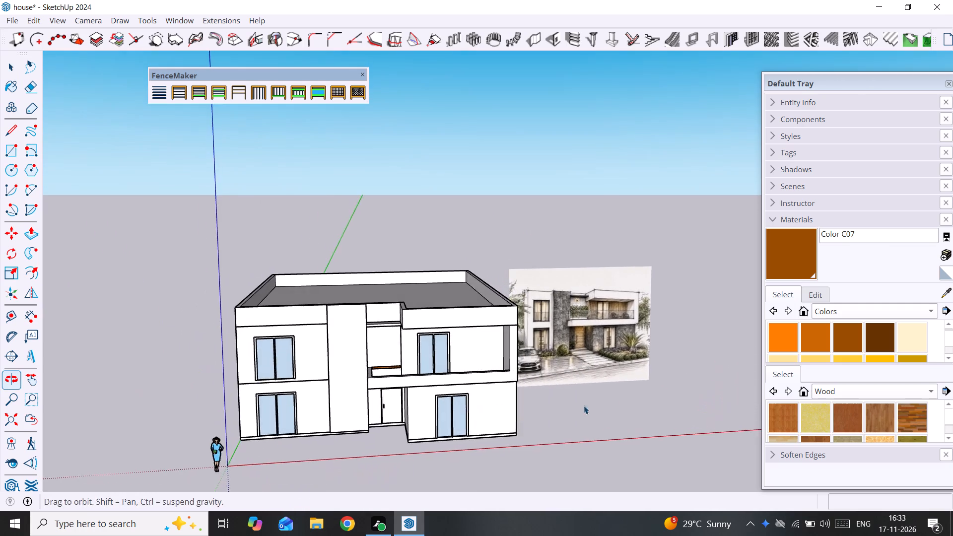
middle_click_drag(676, 418, 467, 430, "shift")
key("r")
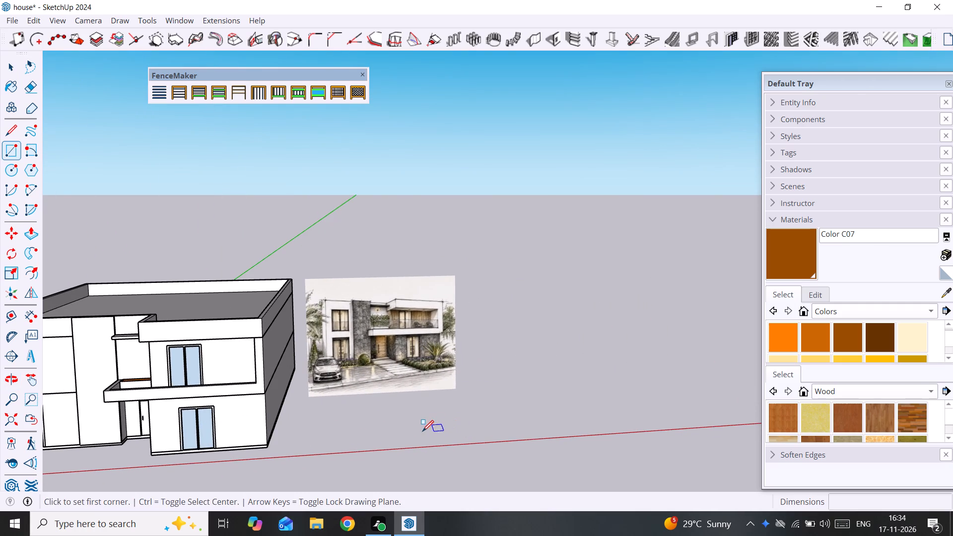
left_click_drag(422, 431, 427, 431)
left_click(593, 416)
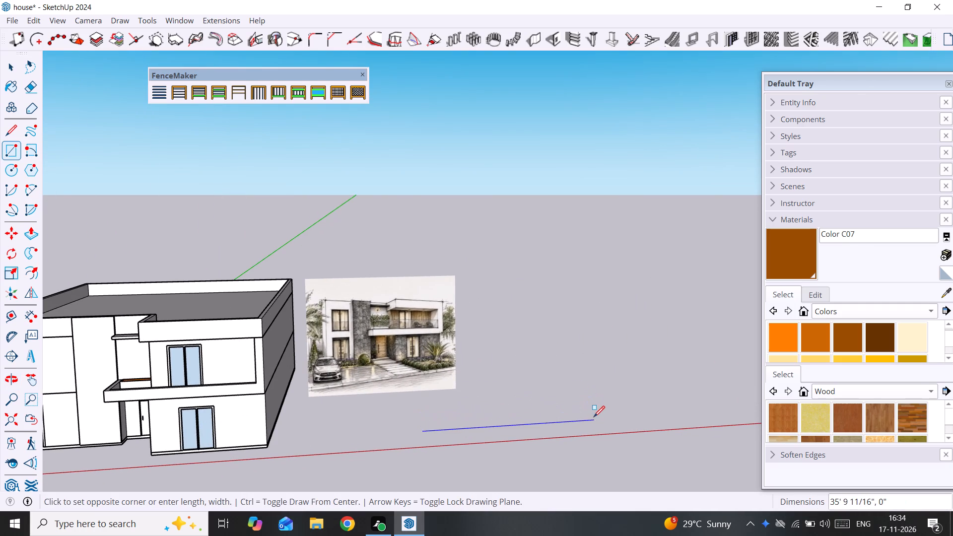
left_click(596, 409)
key("space")
Push/Pull the narrow ground rectangle up 10' to form a separate wall block.
left_click(576, 416)
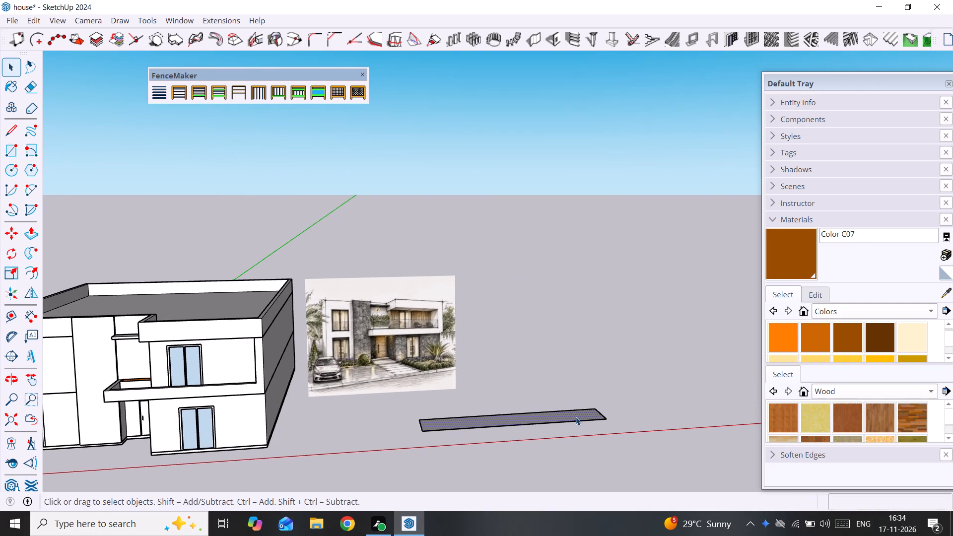
key("p")
left_click(576, 417)
type("10'")
key("Return")
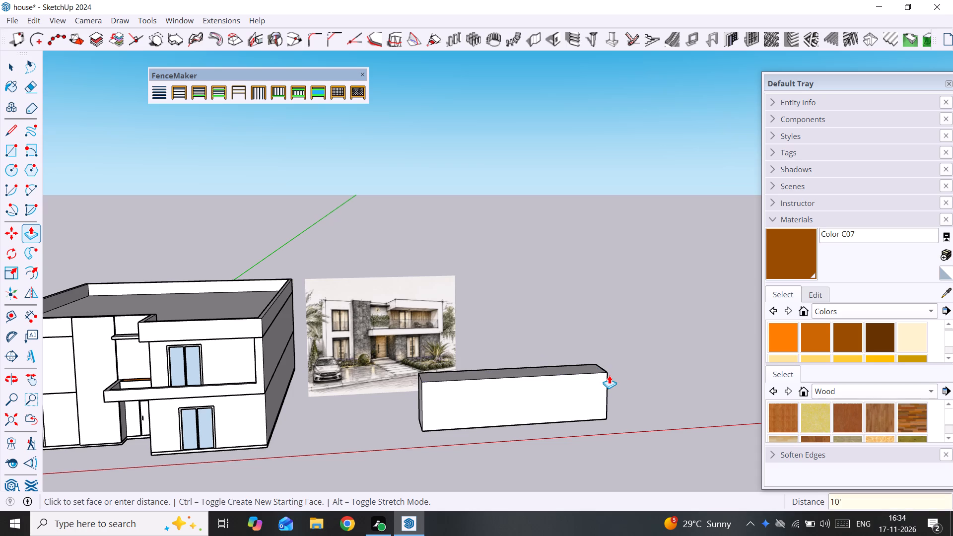
key("space")
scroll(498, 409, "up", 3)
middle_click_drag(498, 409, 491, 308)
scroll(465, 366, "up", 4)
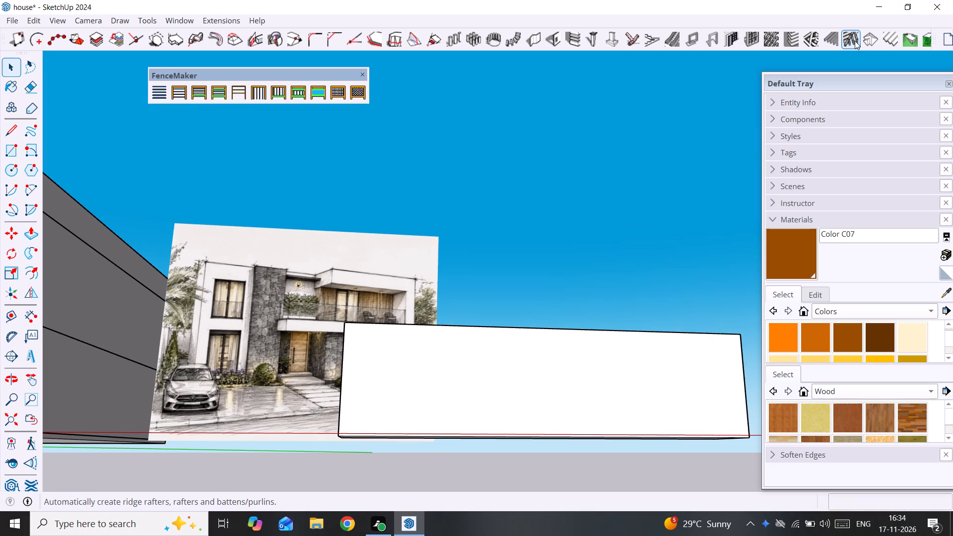
Browse the joist profile types in Create Joists/Battens, ending on type 0, and examine its rafter width and depth settings.
left_click(839, 40)
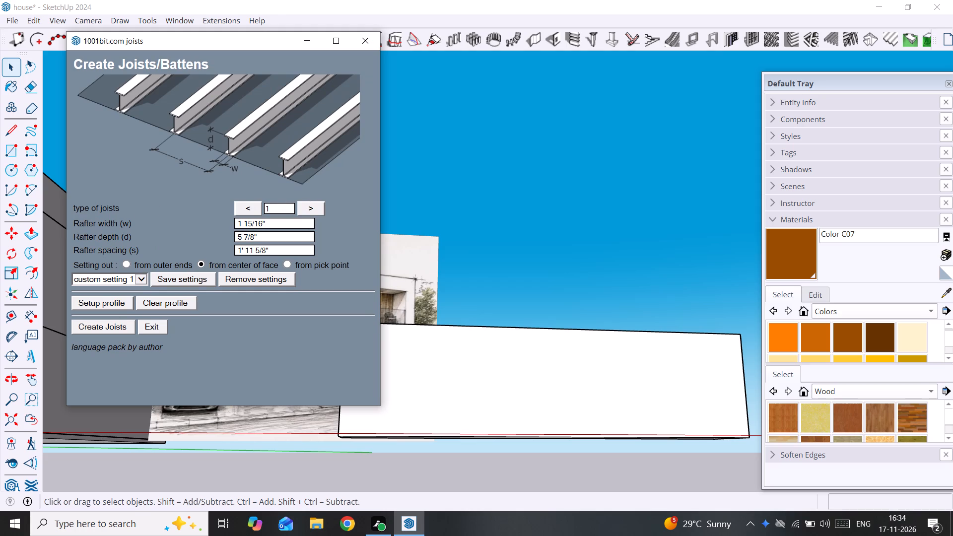
left_click(311, 209)
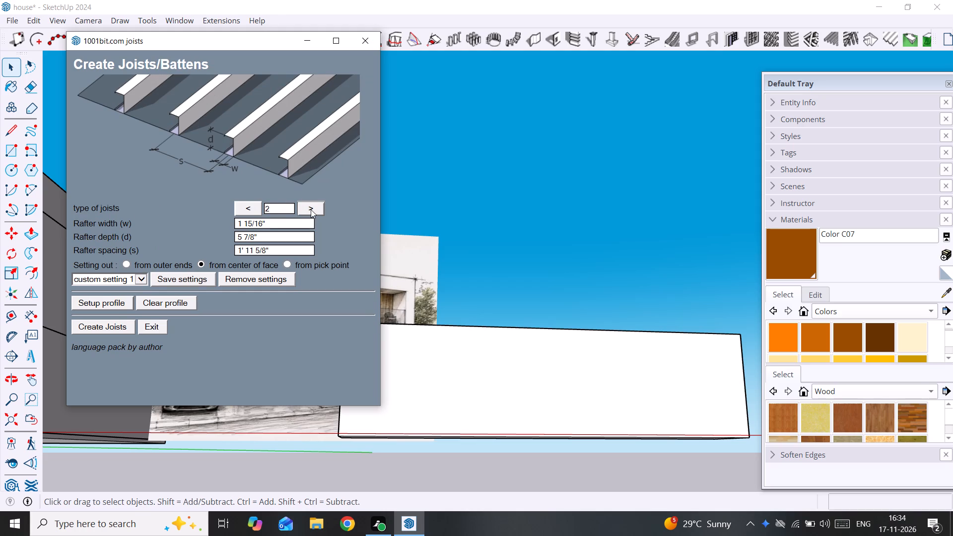
left_click(312, 209)
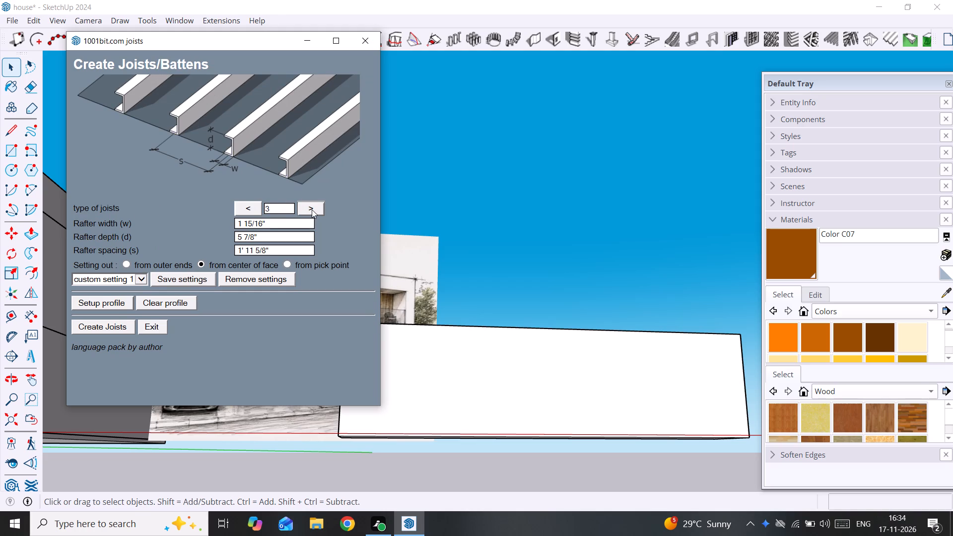
left_click(312, 209)
left_click(312, 209)
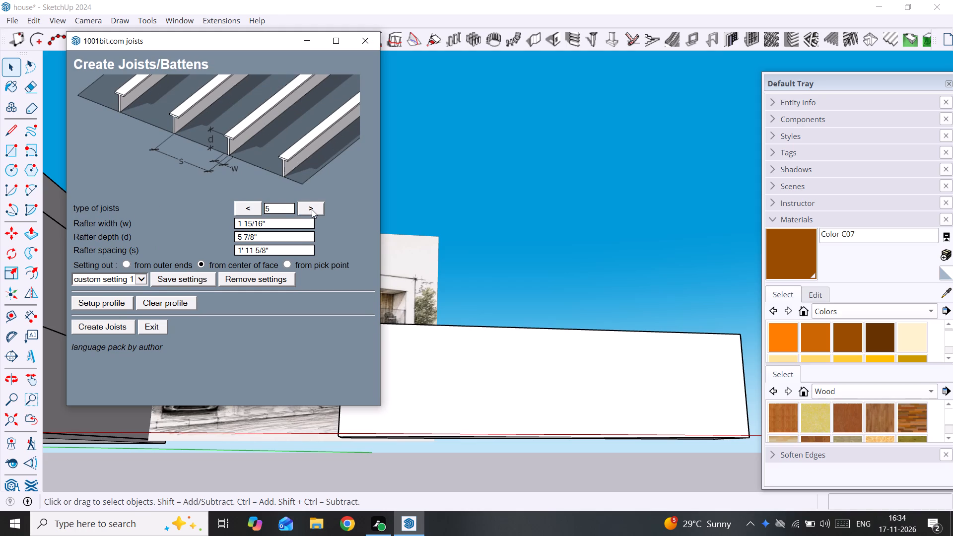
left_click(312, 209)
left_click(312, 209)
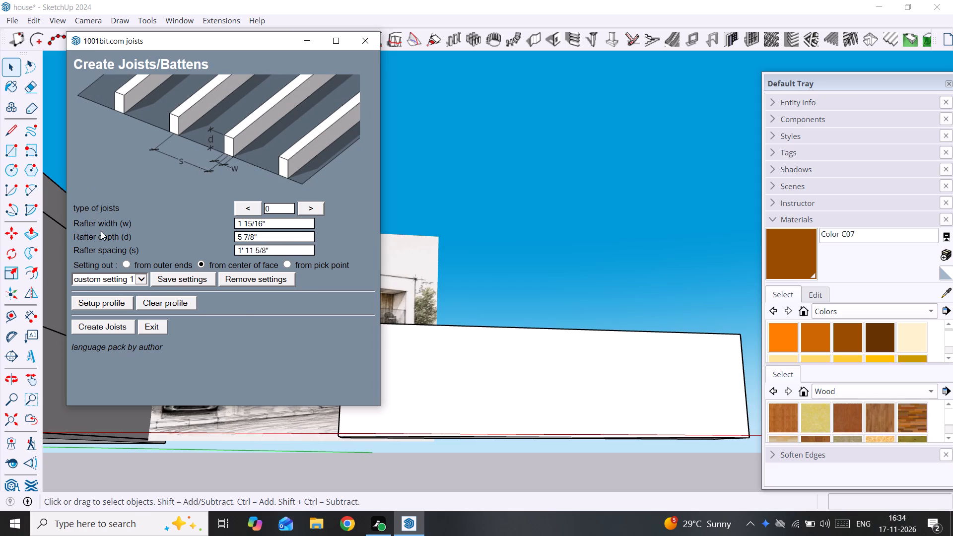
left_click(284, 215)
left_click(262, 220)
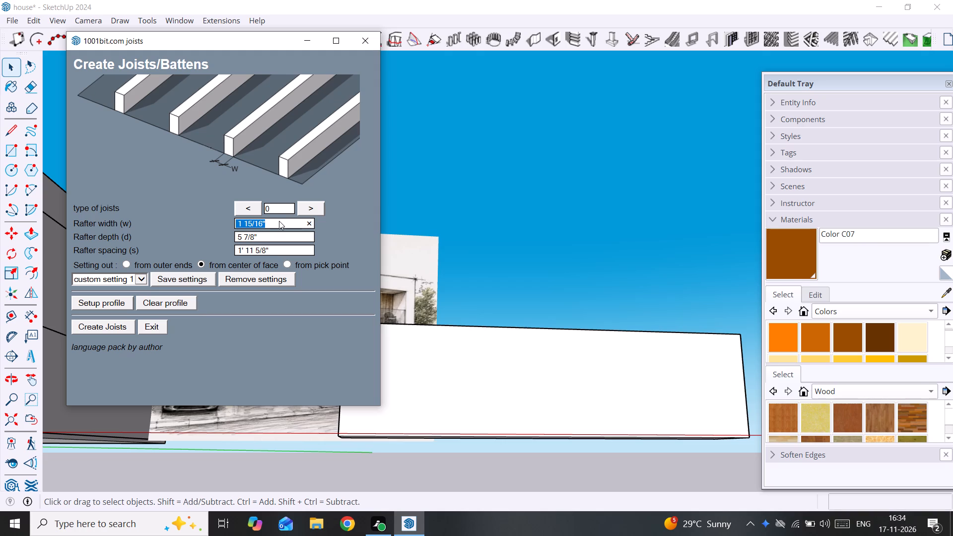
left_click(273, 234)
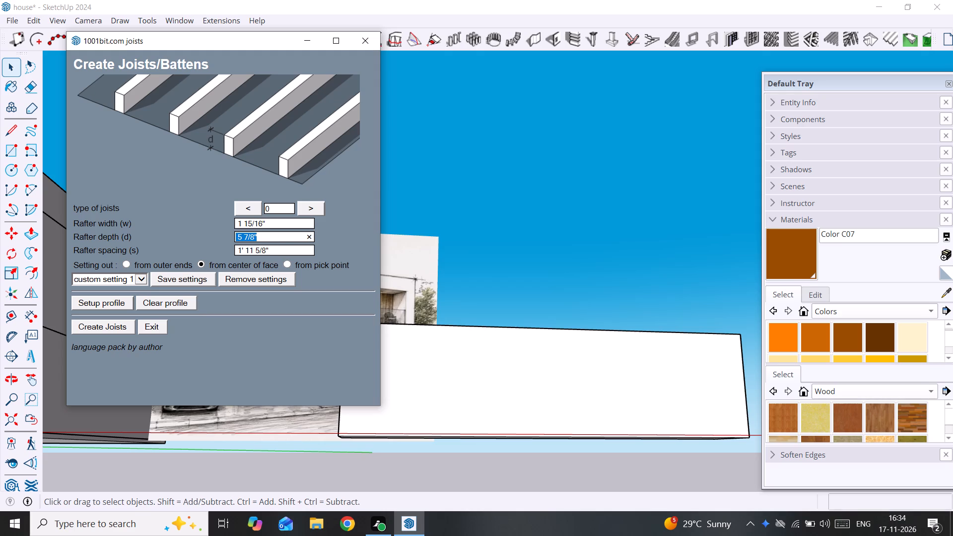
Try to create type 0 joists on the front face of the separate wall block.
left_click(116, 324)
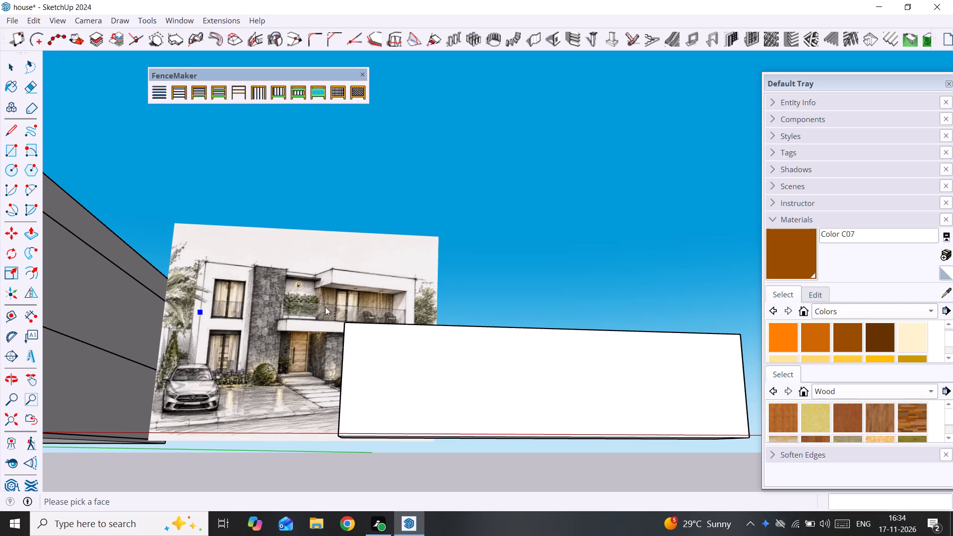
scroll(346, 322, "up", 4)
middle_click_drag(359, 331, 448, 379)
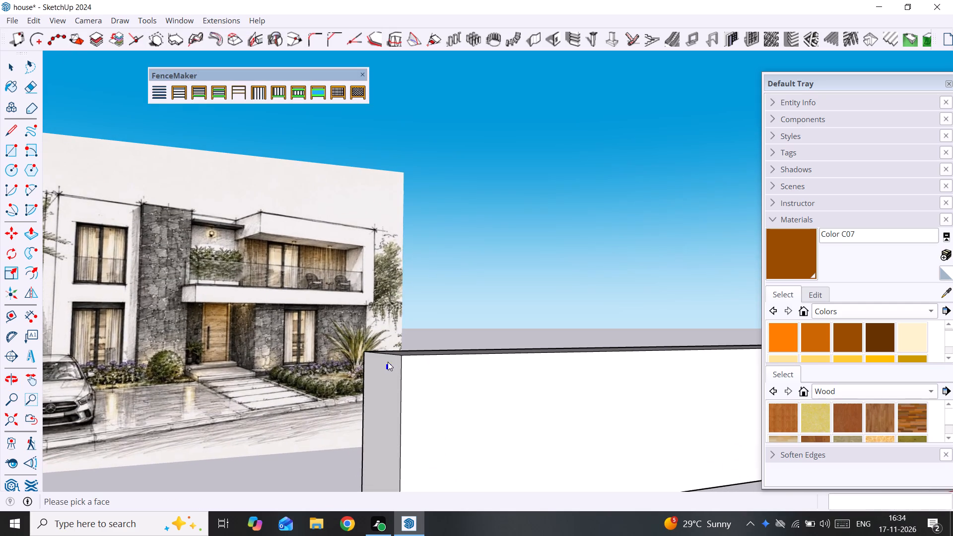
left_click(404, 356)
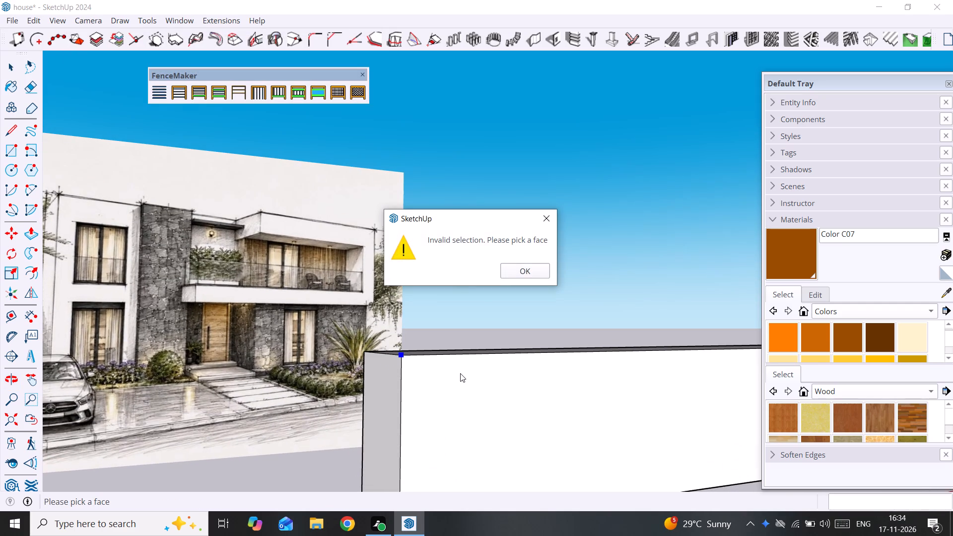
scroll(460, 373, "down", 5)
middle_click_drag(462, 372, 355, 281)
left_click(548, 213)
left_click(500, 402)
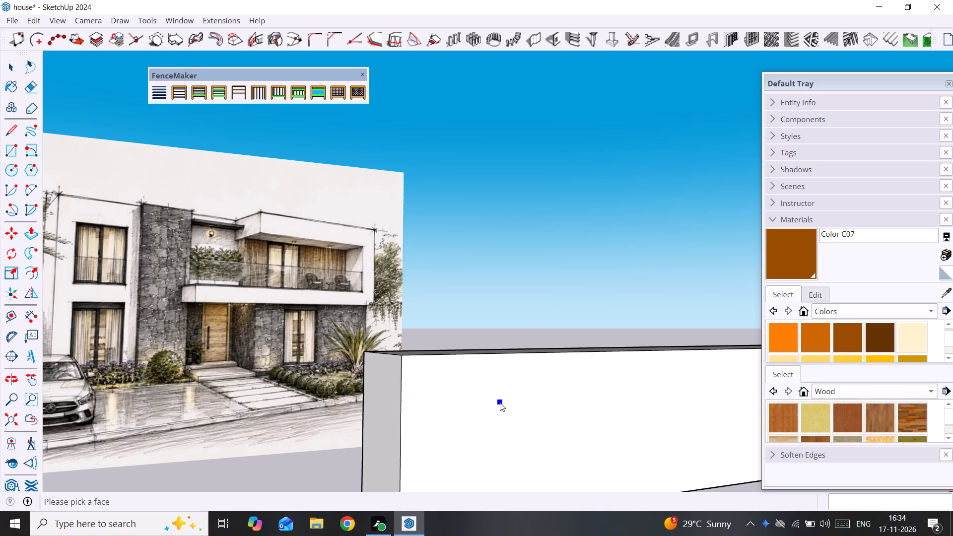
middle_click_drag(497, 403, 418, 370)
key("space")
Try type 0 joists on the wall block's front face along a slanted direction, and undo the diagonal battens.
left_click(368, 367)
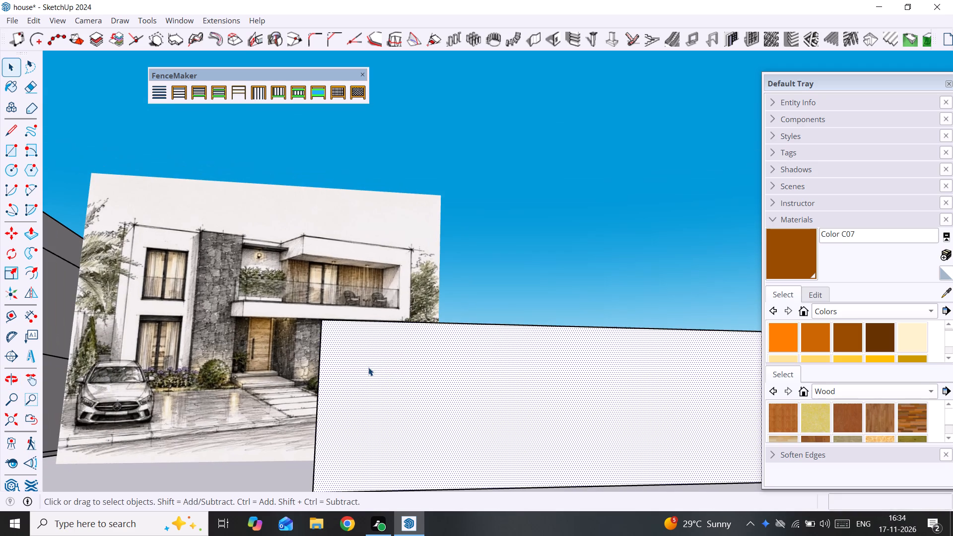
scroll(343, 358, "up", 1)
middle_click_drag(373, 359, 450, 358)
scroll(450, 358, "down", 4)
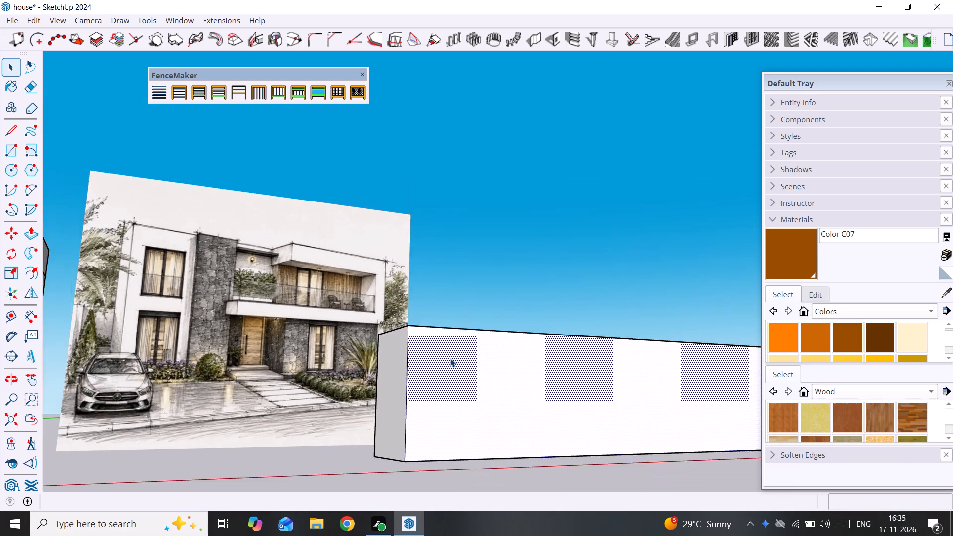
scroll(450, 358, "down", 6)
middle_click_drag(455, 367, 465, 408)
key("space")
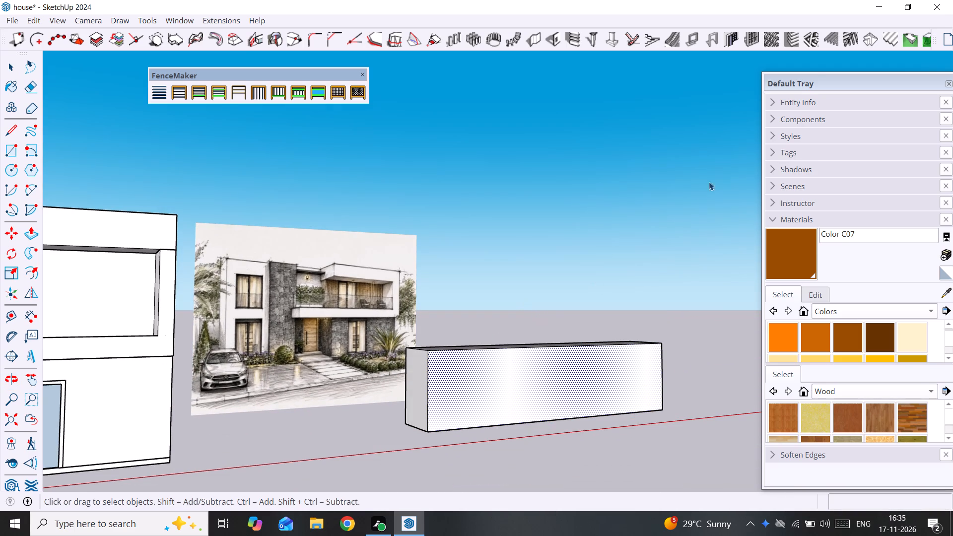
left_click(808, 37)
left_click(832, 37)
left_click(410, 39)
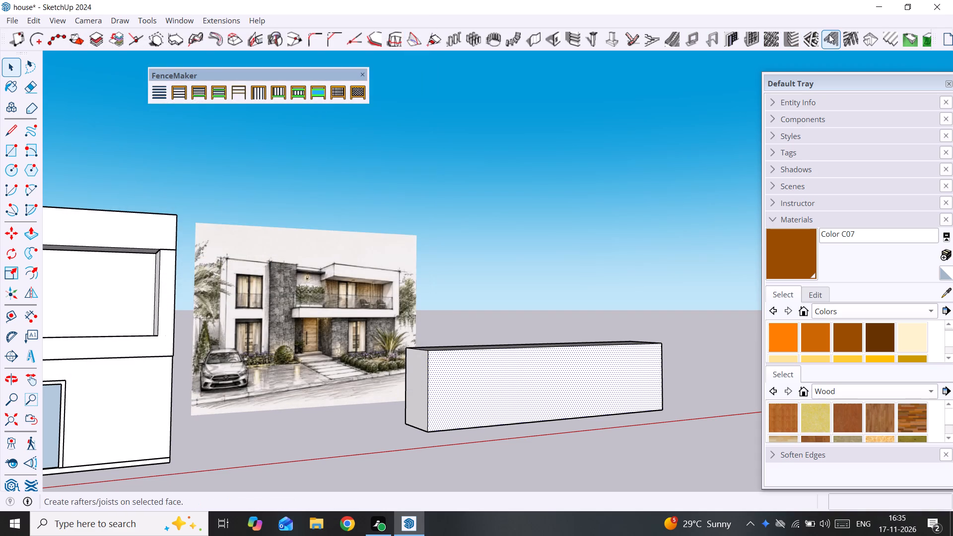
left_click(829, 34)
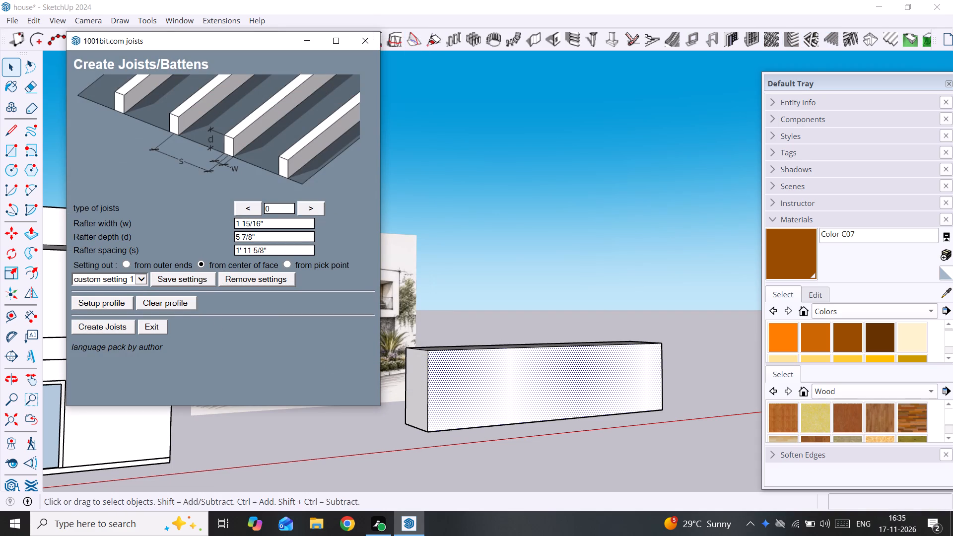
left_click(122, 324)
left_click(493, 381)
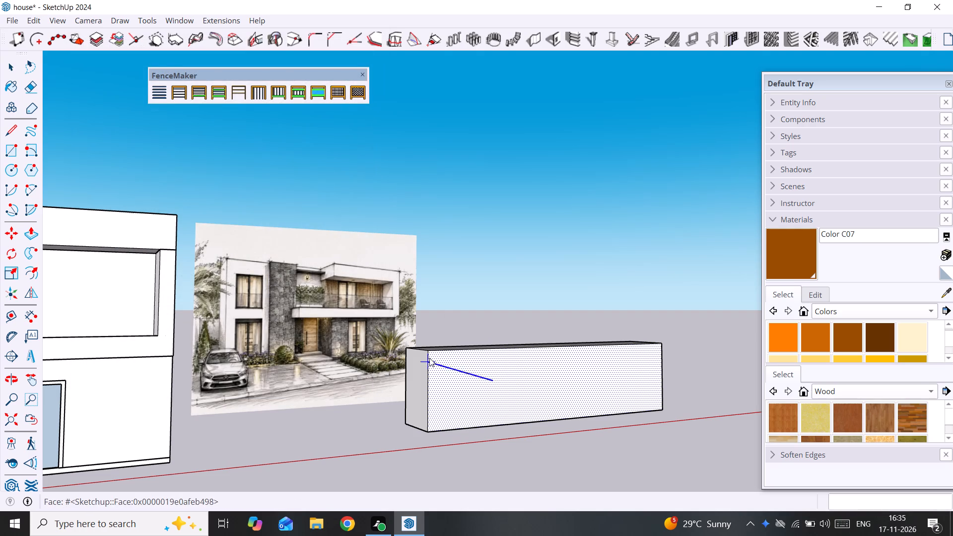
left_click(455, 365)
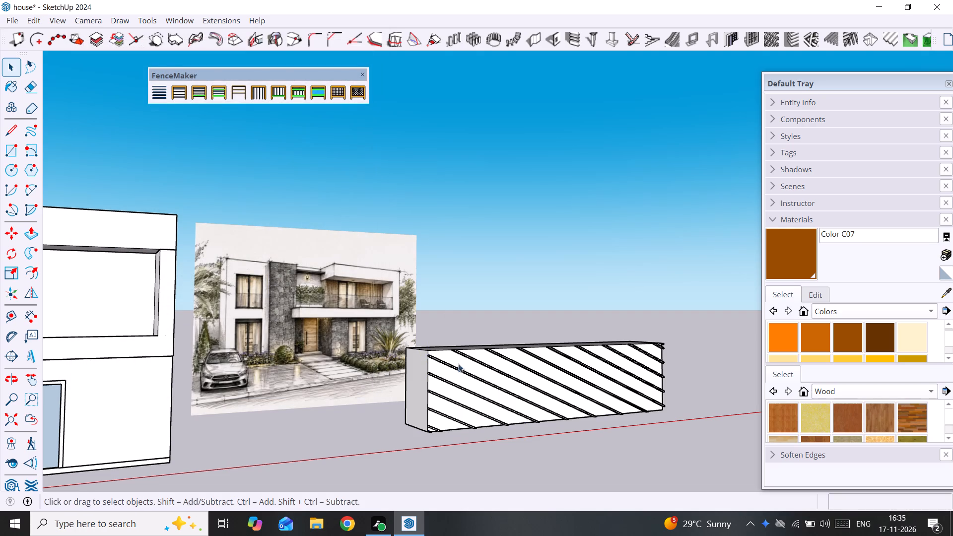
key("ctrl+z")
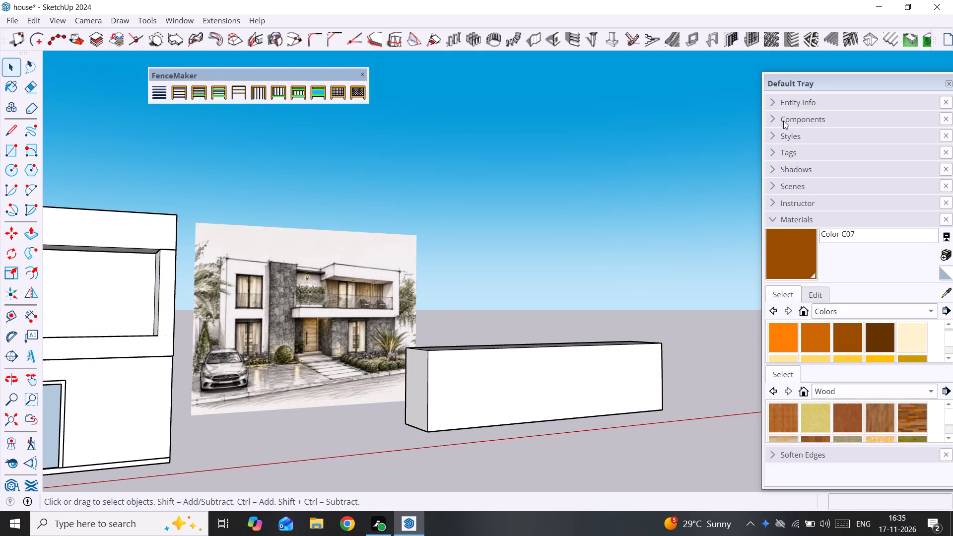
Create vertical type 0 joists across the wall block's front face, 1 15/16" wide, 5 7/8" deep, spaced 1' 11 5/8" from center of face.
left_click(835, 46)
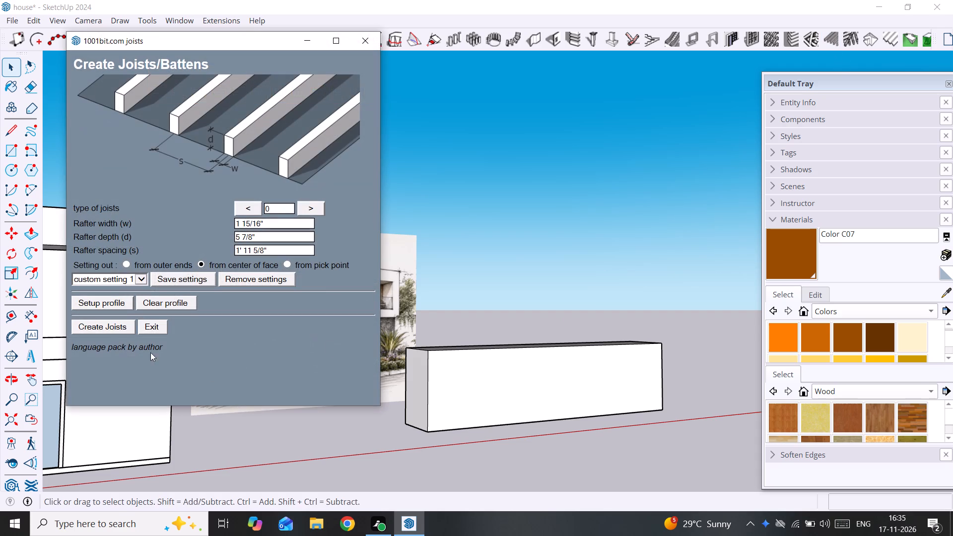
left_click(85, 325)
scroll(429, 403, "up", 4)
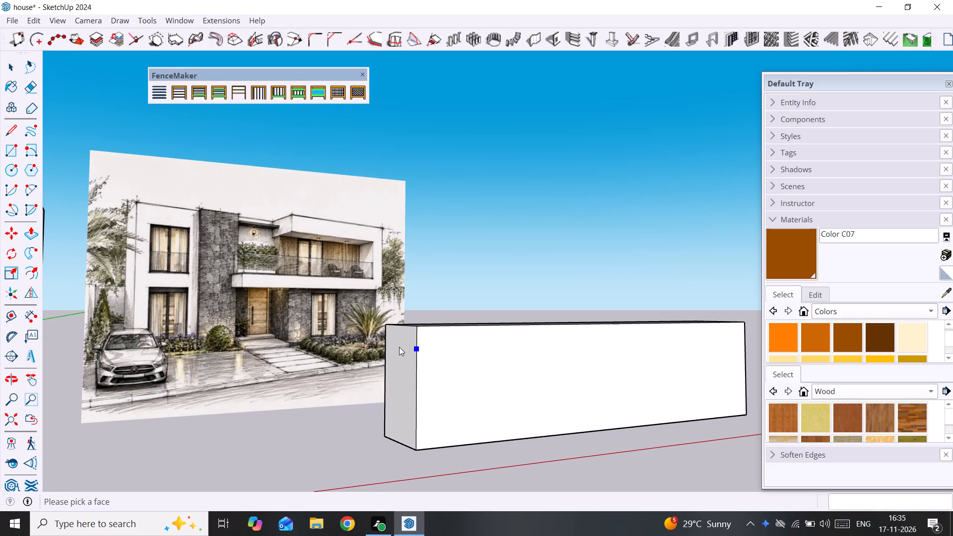
scroll(432, 333, "up", 3)
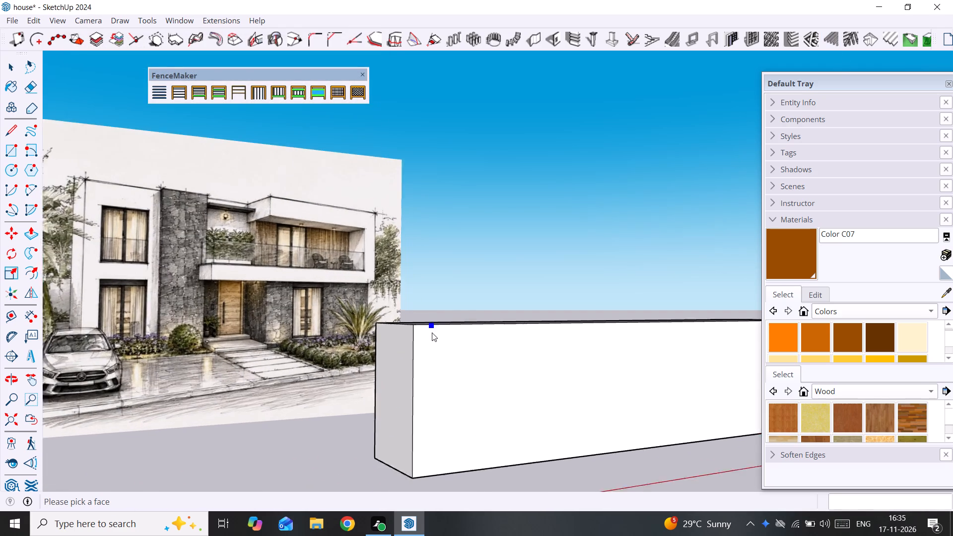
middle_click_drag(432, 333, 356, 333)
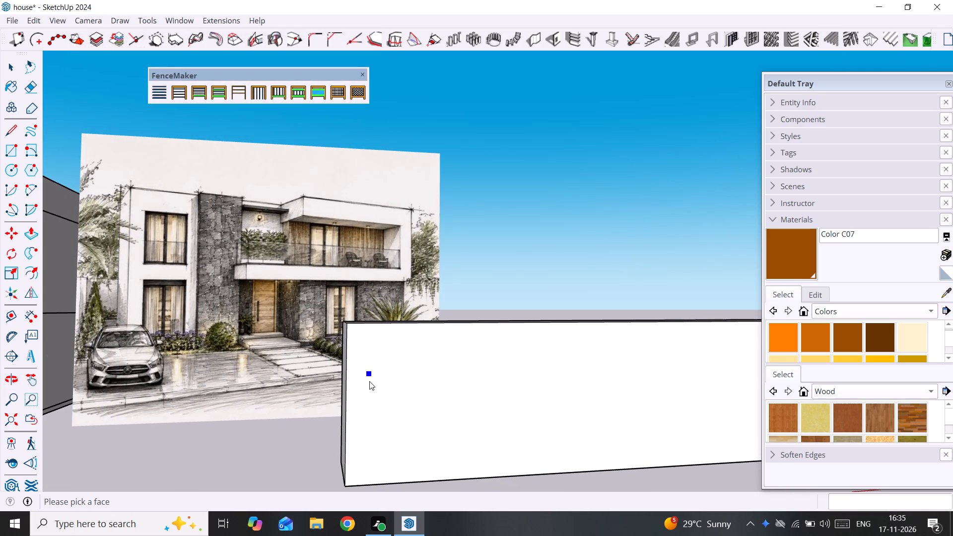
scroll(369, 381, "up", 3)
middle_click_drag(370, 382, 448, 283)
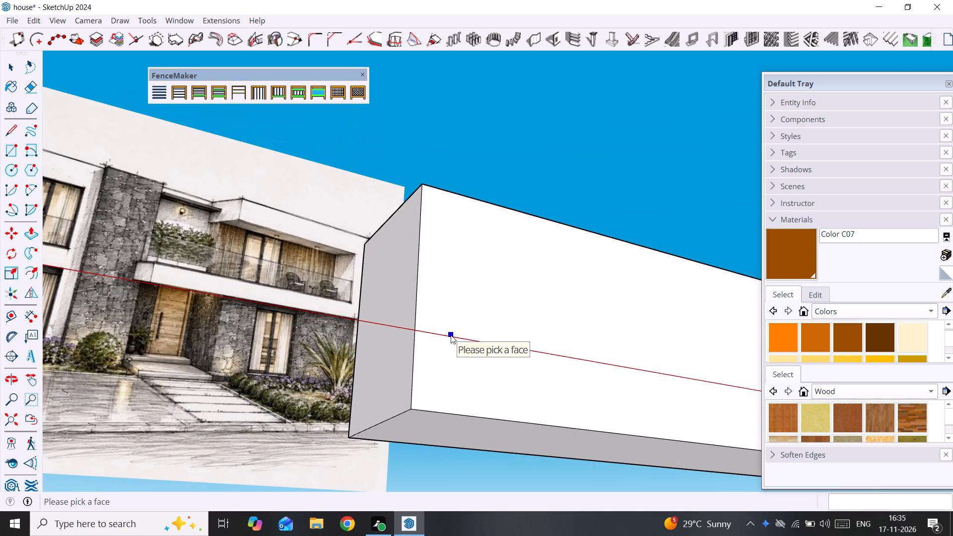
left_click(451, 335)
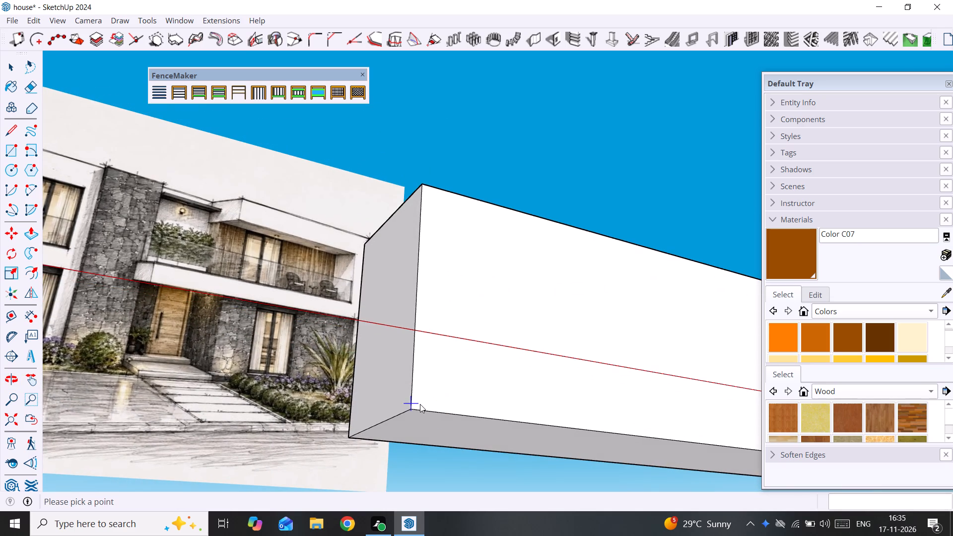
left_click(413, 409)
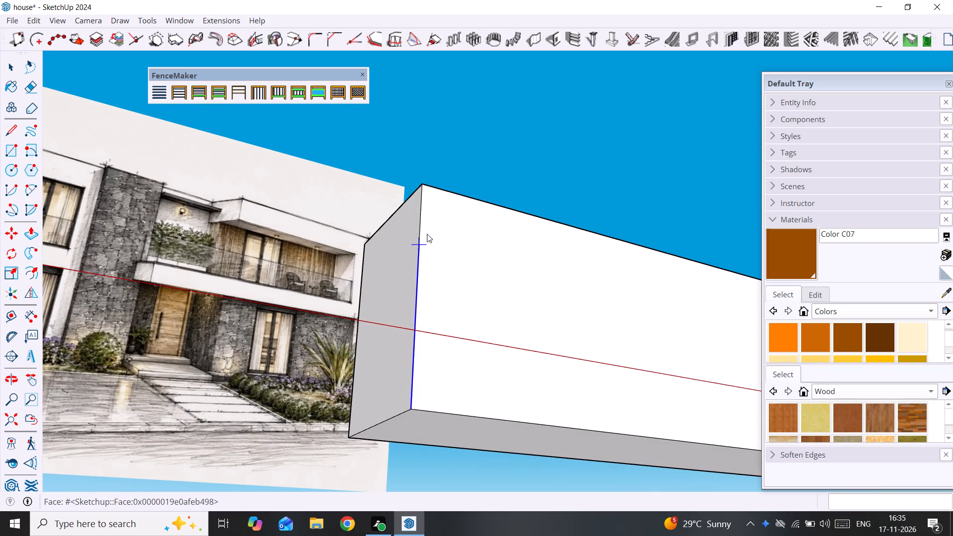
left_click(426, 186)
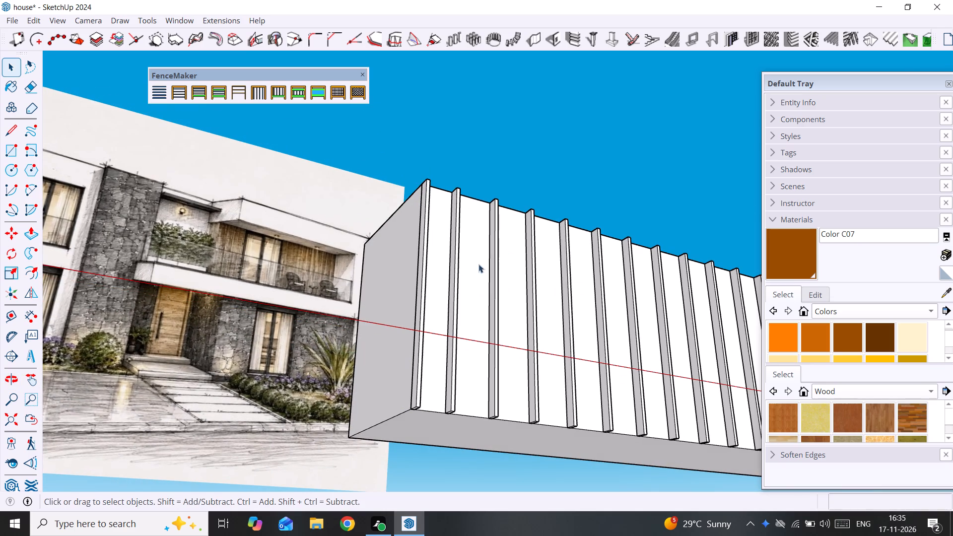
Inspect the vertical battens from above and check the depth of the end batten at the wall block's corner.
middle_click_drag(425, 229, 307, 413)
scroll(333, 382, "down", 11)
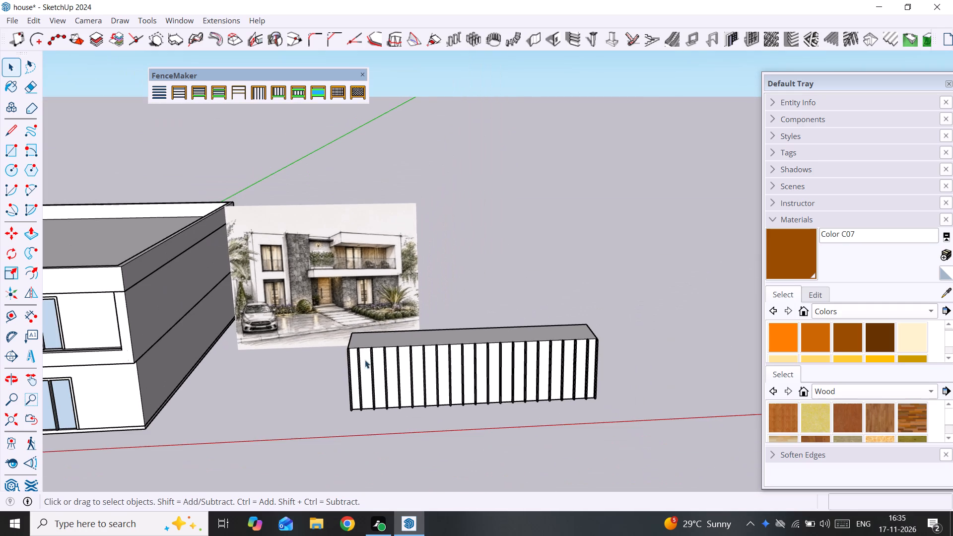
scroll(343, 381, "up", 16)
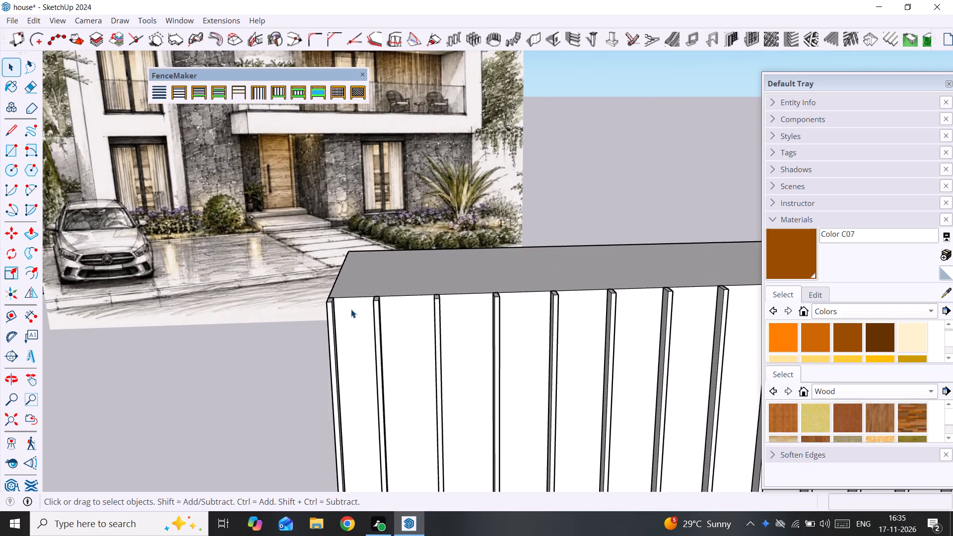
scroll(351, 309, "up", 4)
middle_click_drag(333, 304, 660, 367)
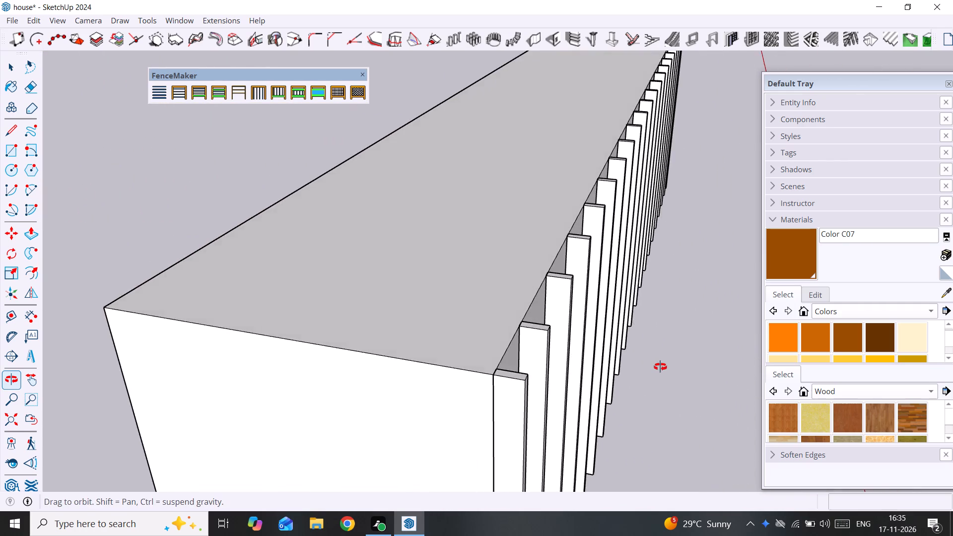
middle_click_drag(660, 367, 629, 399)
scroll(404, 378, "up", 4)
scroll(529, 390, "up", 4)
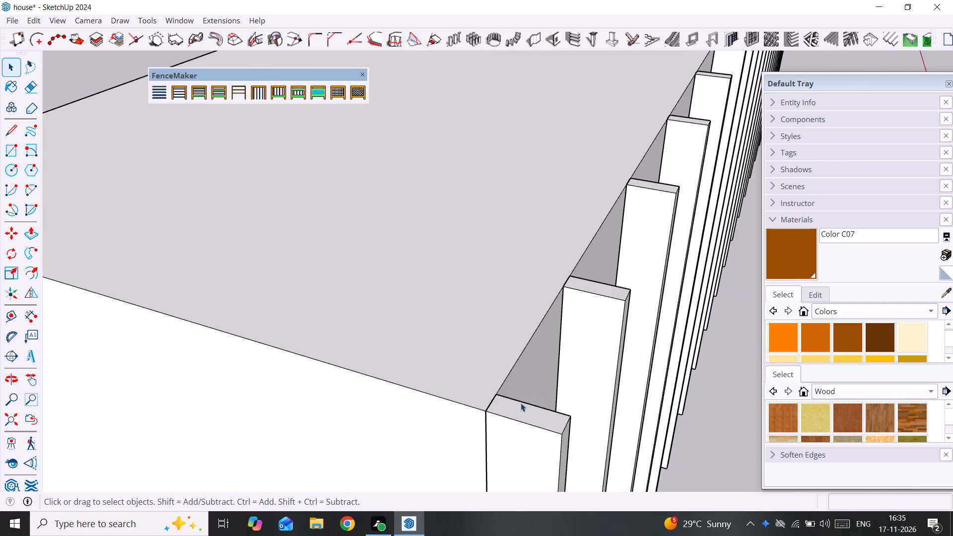
left_click(37, 310)
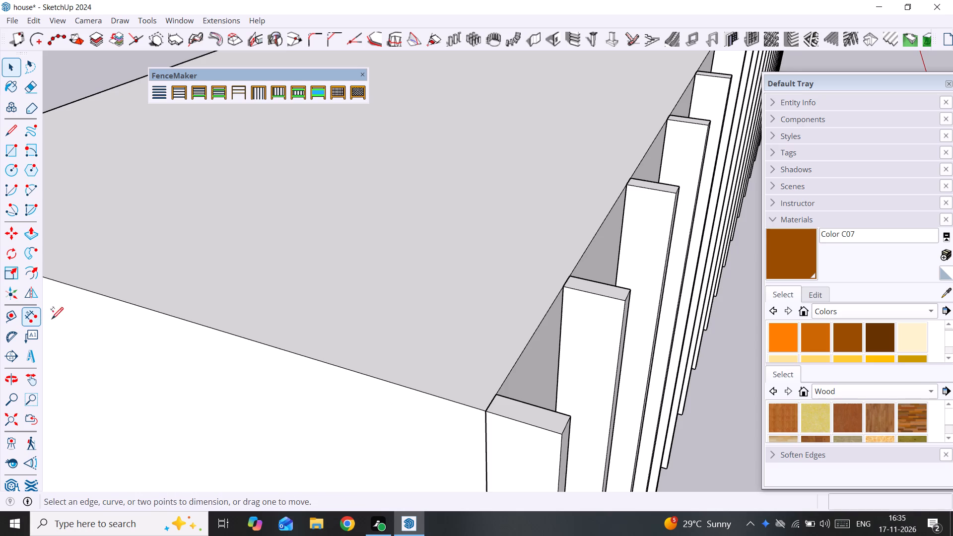
left_click(498, 393)
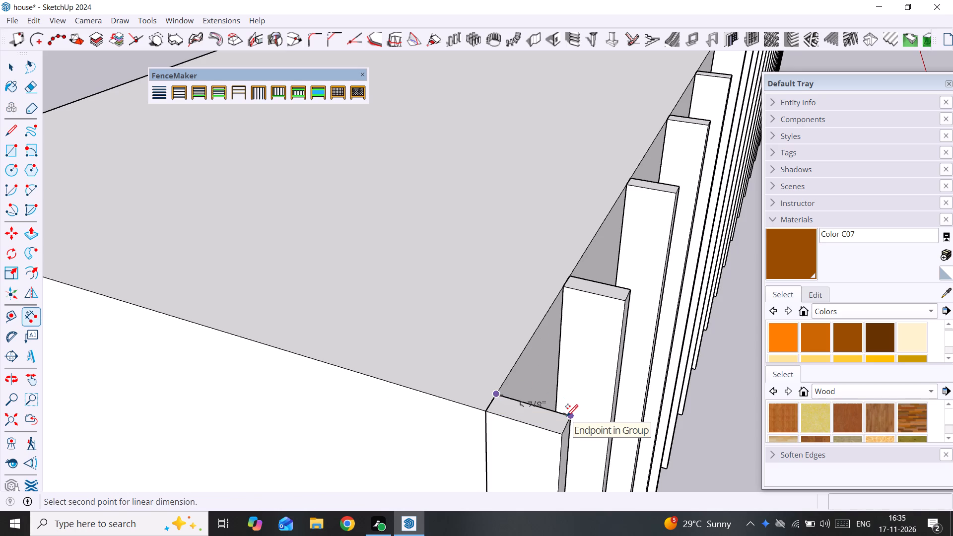
key("space")
scroll(566, 415, "down", 8)
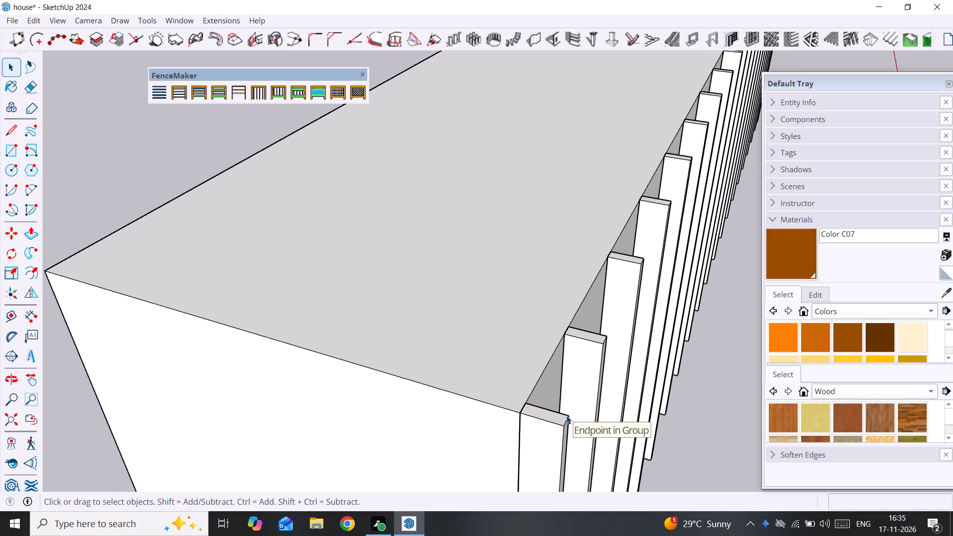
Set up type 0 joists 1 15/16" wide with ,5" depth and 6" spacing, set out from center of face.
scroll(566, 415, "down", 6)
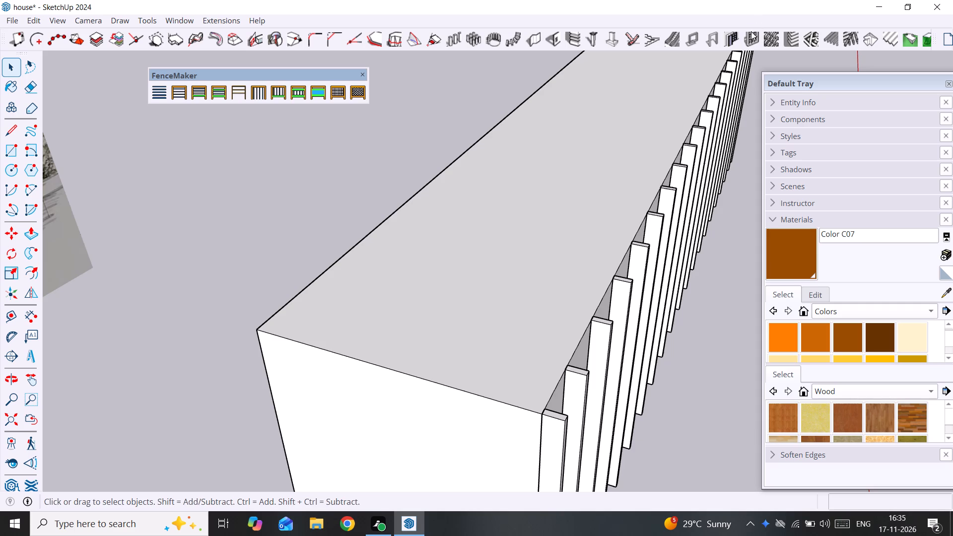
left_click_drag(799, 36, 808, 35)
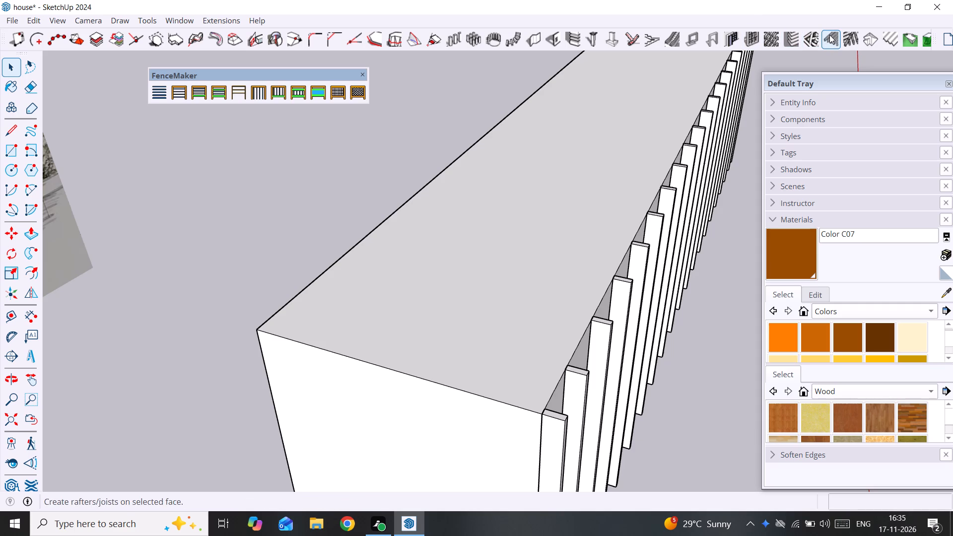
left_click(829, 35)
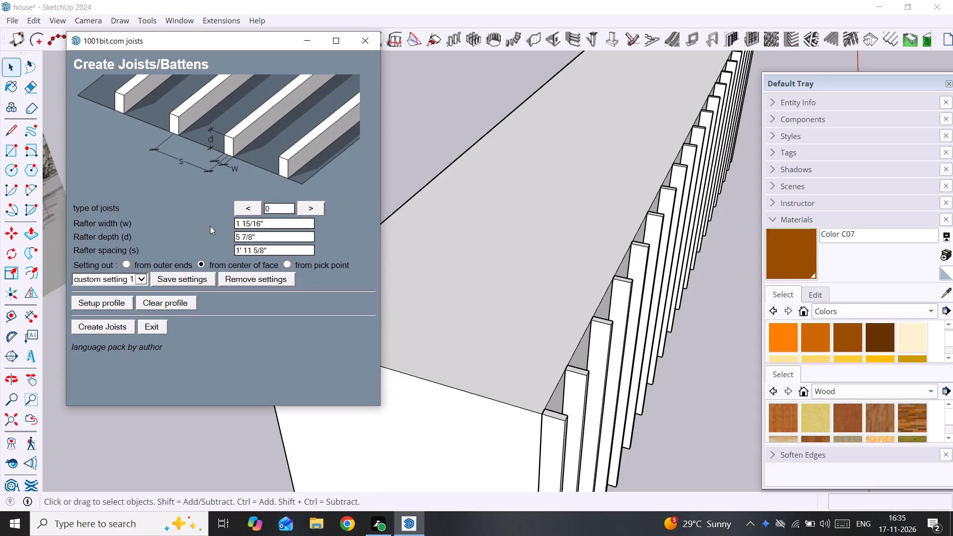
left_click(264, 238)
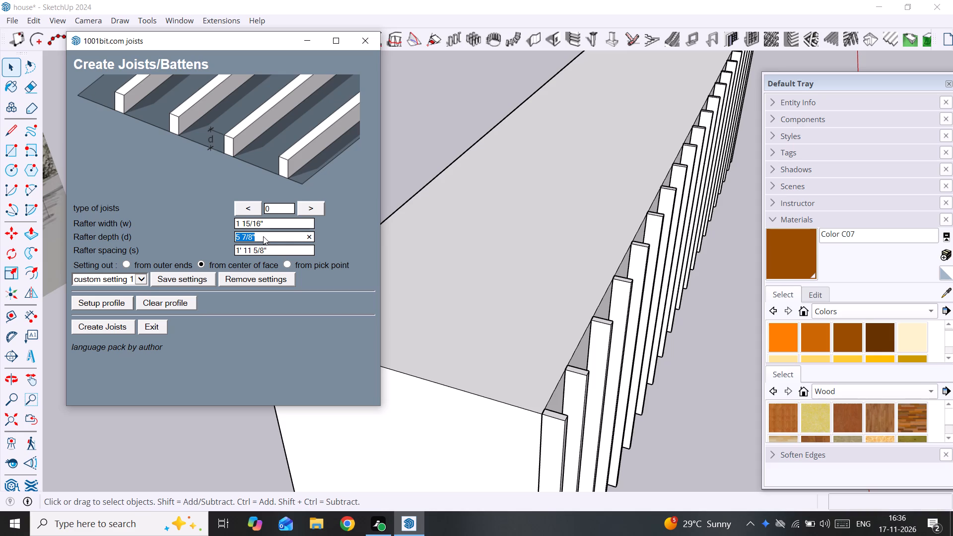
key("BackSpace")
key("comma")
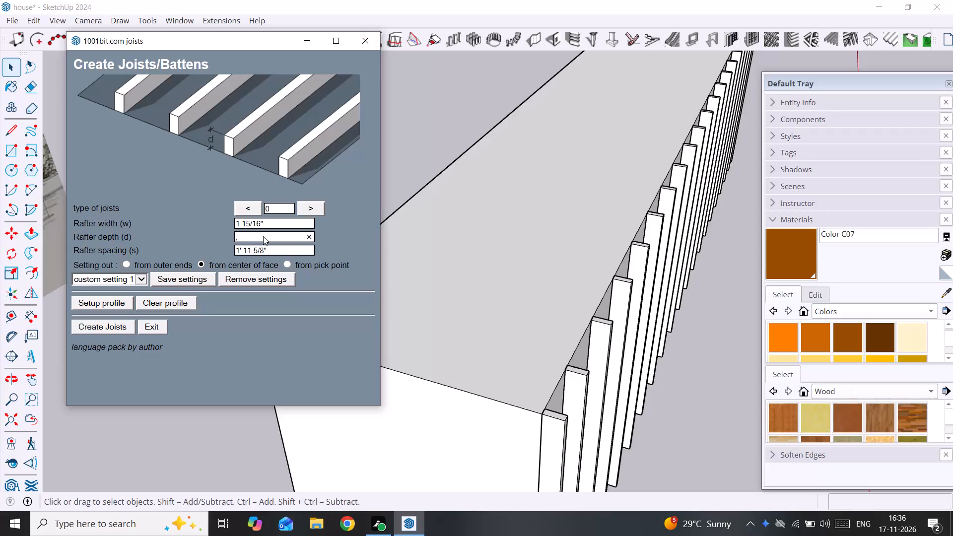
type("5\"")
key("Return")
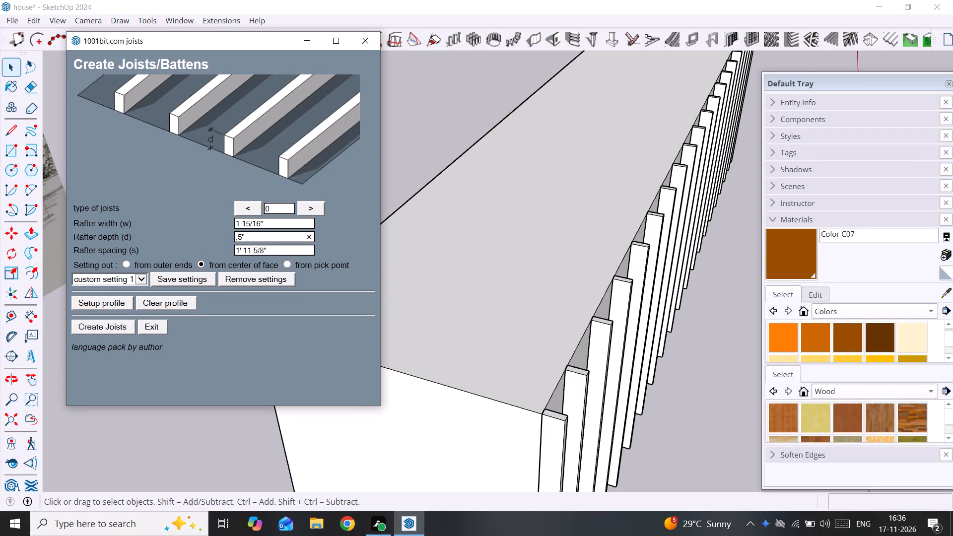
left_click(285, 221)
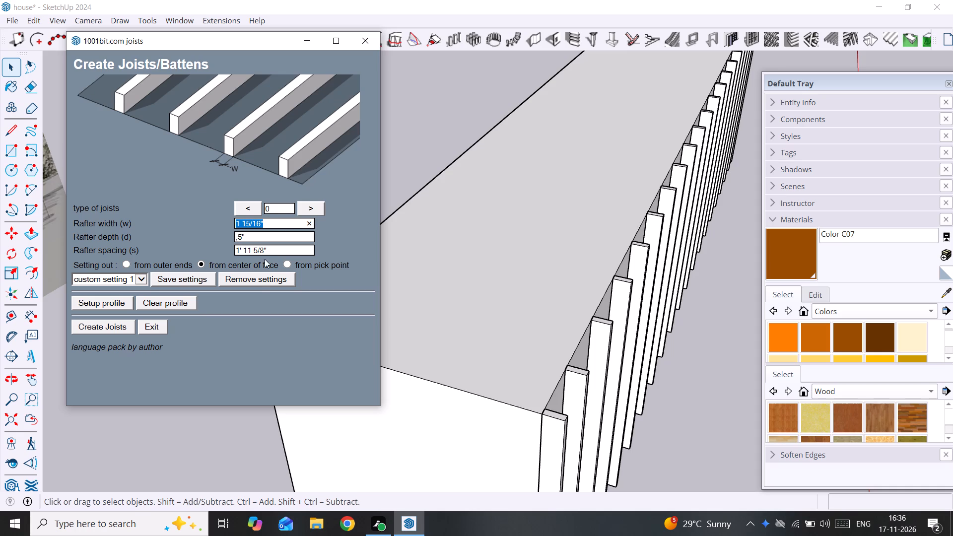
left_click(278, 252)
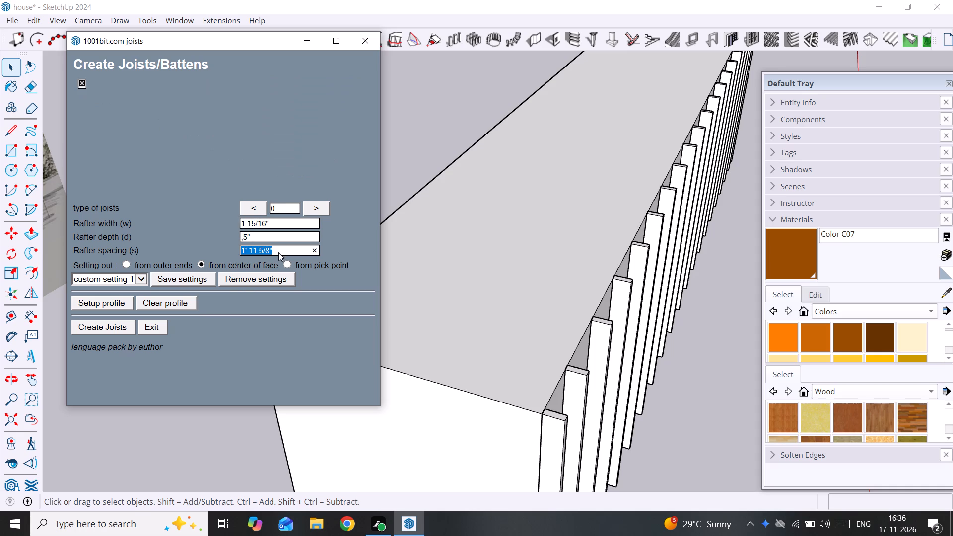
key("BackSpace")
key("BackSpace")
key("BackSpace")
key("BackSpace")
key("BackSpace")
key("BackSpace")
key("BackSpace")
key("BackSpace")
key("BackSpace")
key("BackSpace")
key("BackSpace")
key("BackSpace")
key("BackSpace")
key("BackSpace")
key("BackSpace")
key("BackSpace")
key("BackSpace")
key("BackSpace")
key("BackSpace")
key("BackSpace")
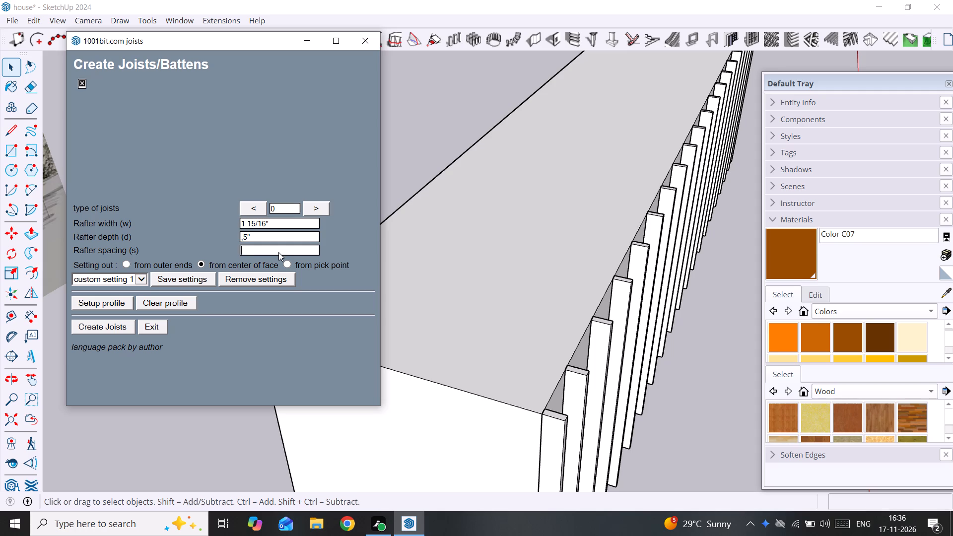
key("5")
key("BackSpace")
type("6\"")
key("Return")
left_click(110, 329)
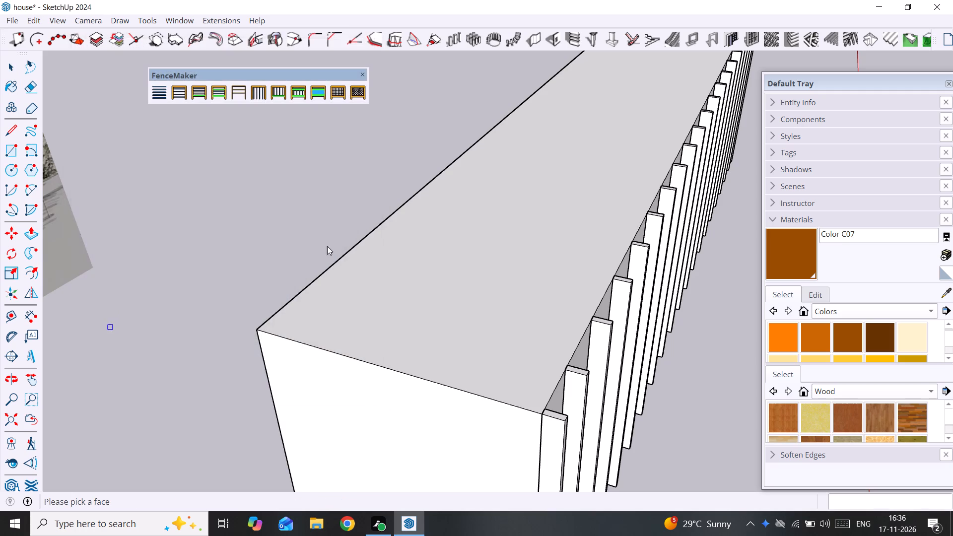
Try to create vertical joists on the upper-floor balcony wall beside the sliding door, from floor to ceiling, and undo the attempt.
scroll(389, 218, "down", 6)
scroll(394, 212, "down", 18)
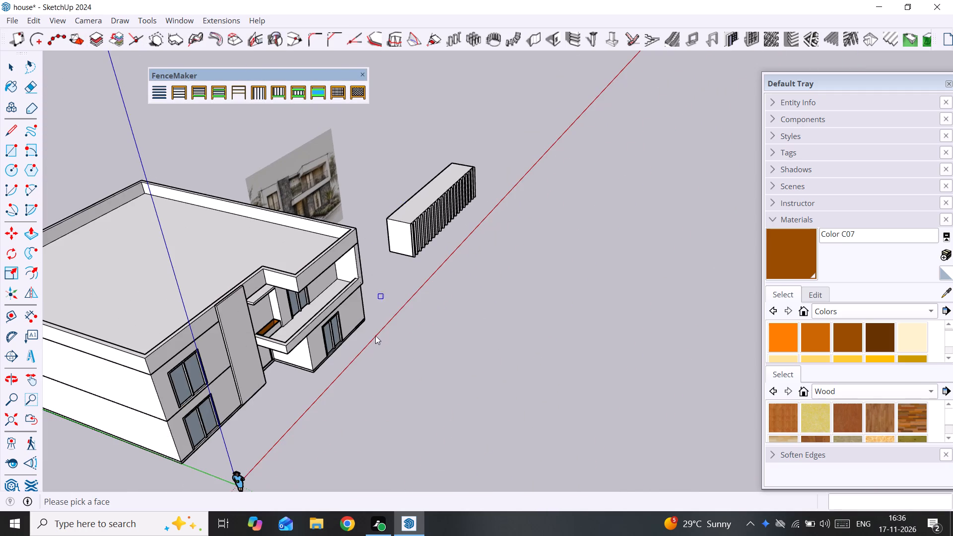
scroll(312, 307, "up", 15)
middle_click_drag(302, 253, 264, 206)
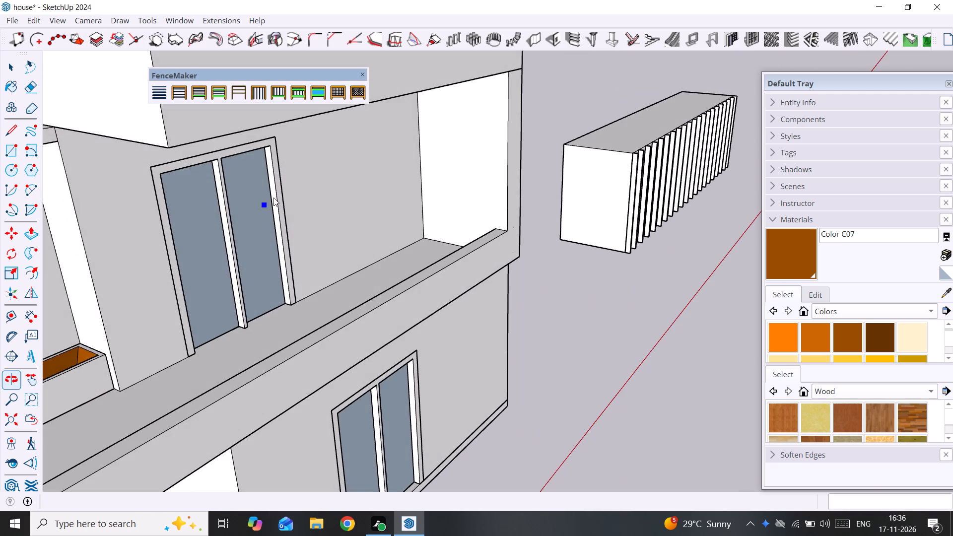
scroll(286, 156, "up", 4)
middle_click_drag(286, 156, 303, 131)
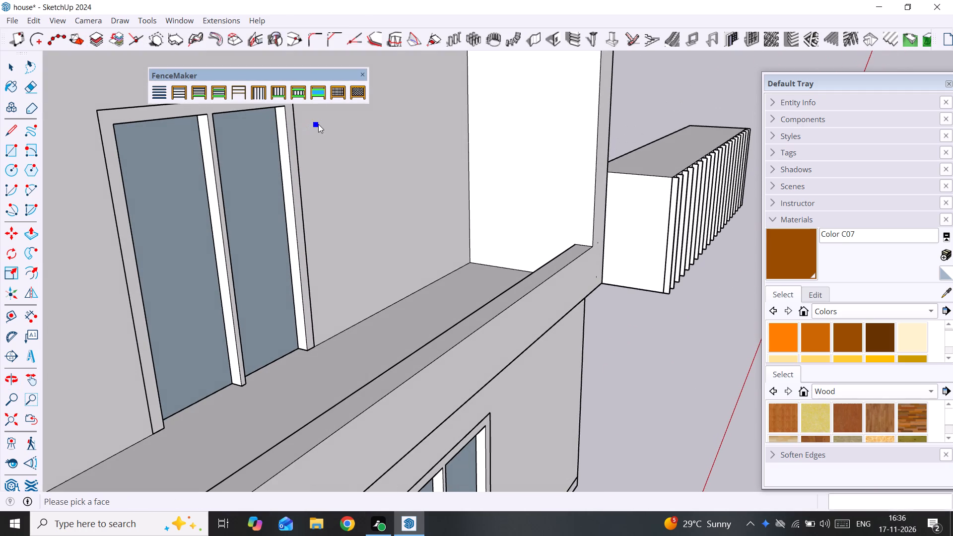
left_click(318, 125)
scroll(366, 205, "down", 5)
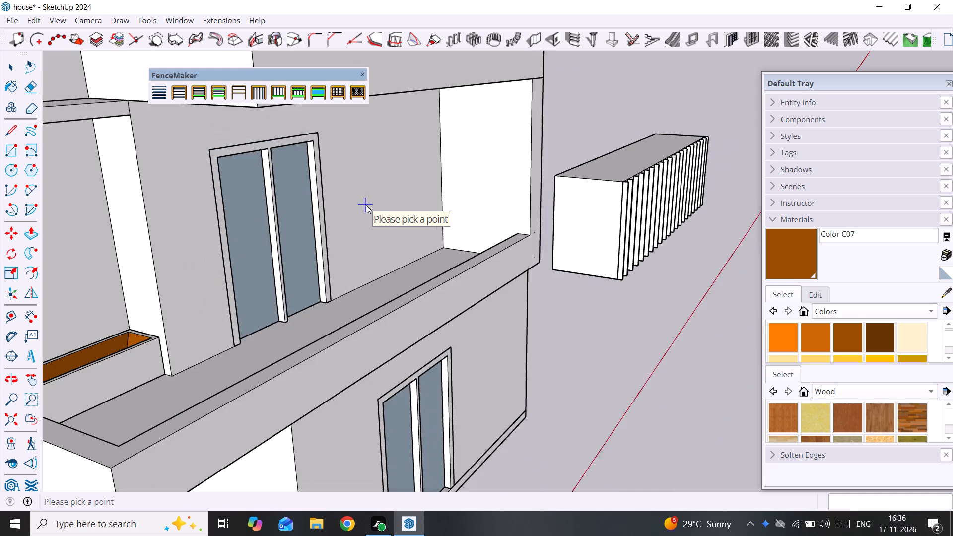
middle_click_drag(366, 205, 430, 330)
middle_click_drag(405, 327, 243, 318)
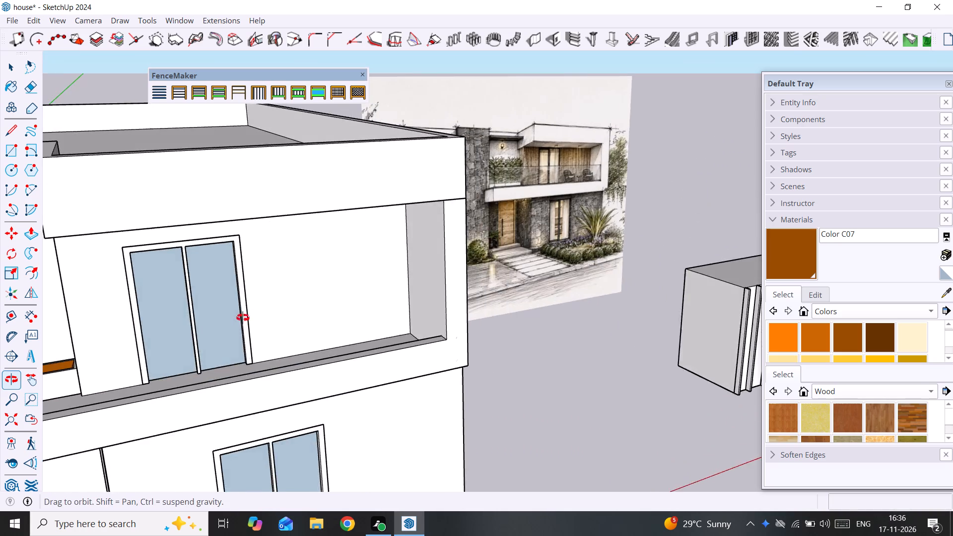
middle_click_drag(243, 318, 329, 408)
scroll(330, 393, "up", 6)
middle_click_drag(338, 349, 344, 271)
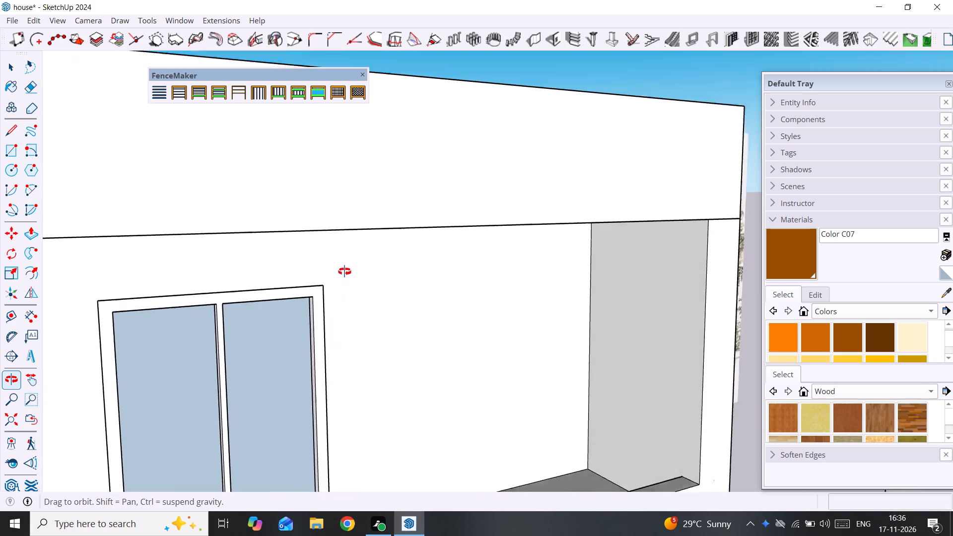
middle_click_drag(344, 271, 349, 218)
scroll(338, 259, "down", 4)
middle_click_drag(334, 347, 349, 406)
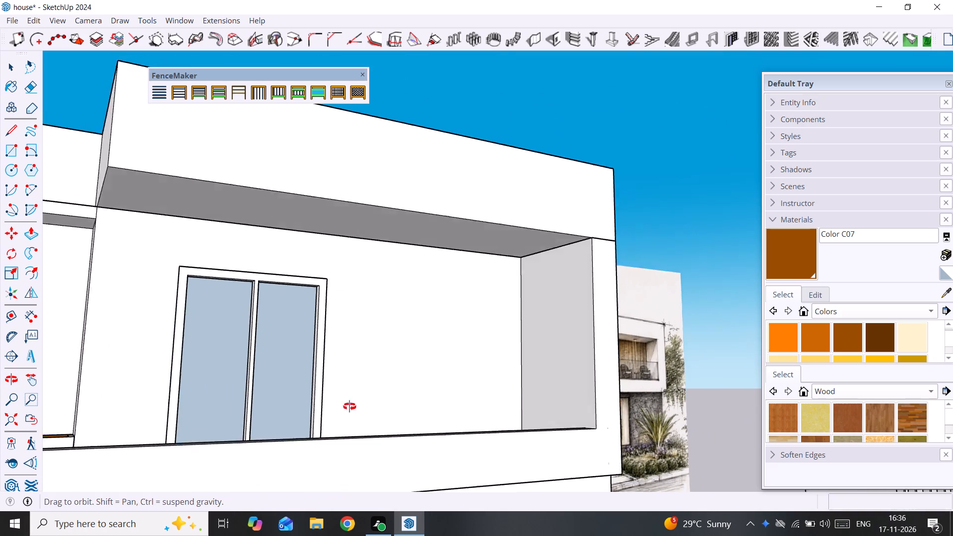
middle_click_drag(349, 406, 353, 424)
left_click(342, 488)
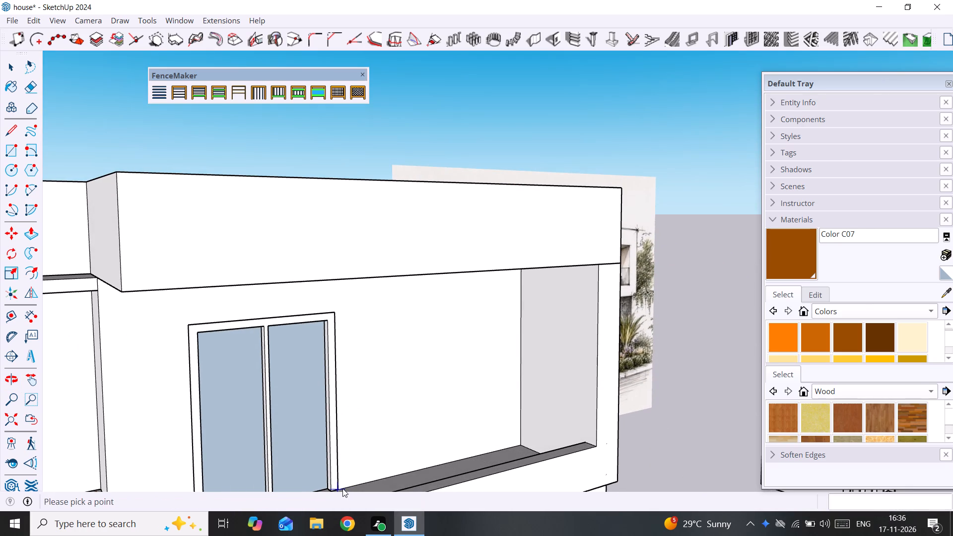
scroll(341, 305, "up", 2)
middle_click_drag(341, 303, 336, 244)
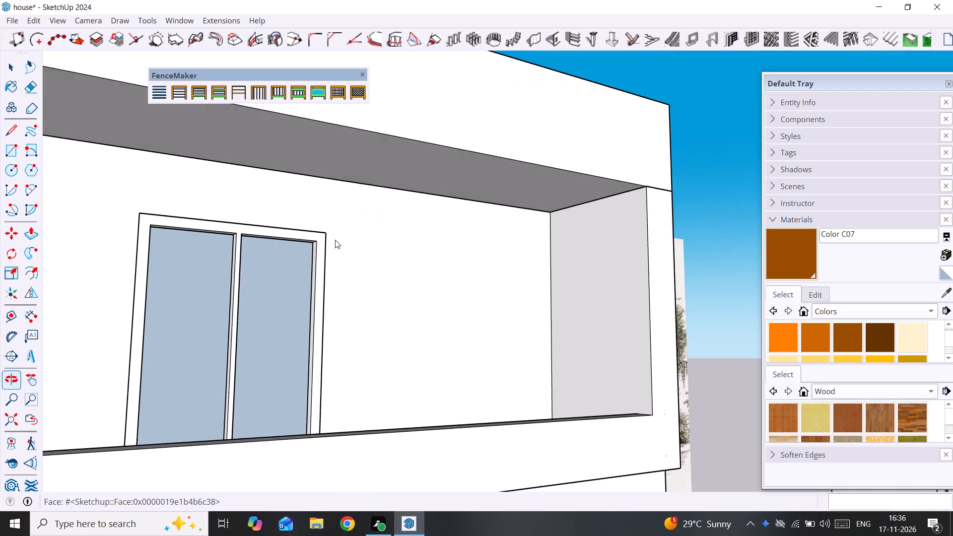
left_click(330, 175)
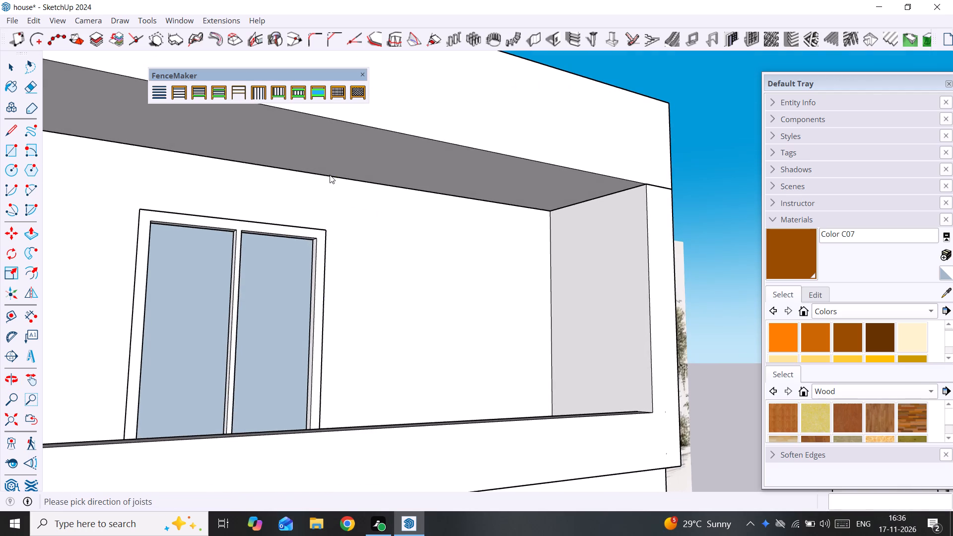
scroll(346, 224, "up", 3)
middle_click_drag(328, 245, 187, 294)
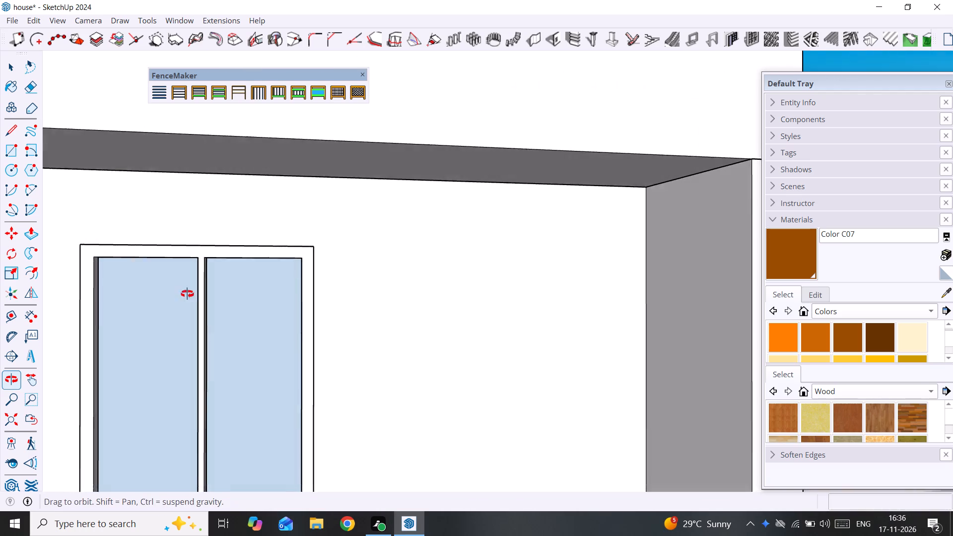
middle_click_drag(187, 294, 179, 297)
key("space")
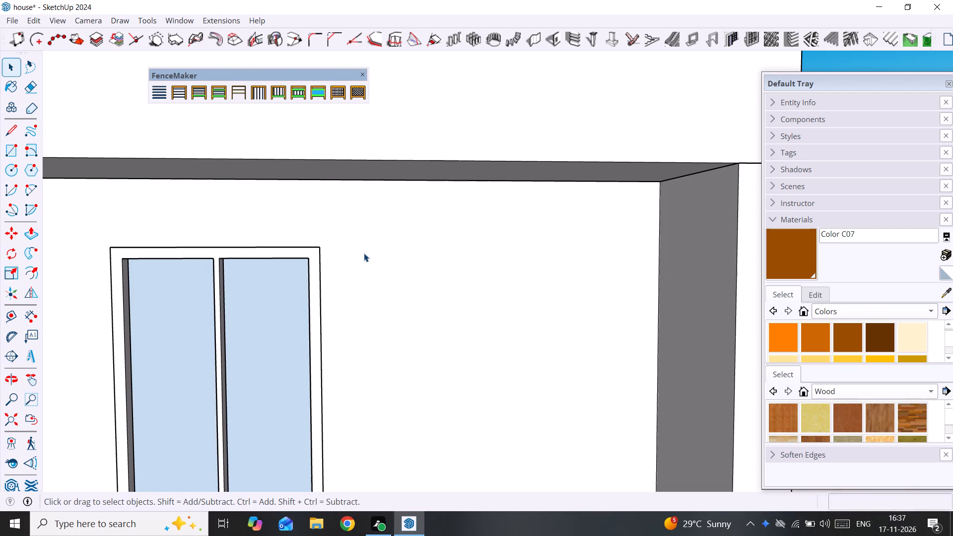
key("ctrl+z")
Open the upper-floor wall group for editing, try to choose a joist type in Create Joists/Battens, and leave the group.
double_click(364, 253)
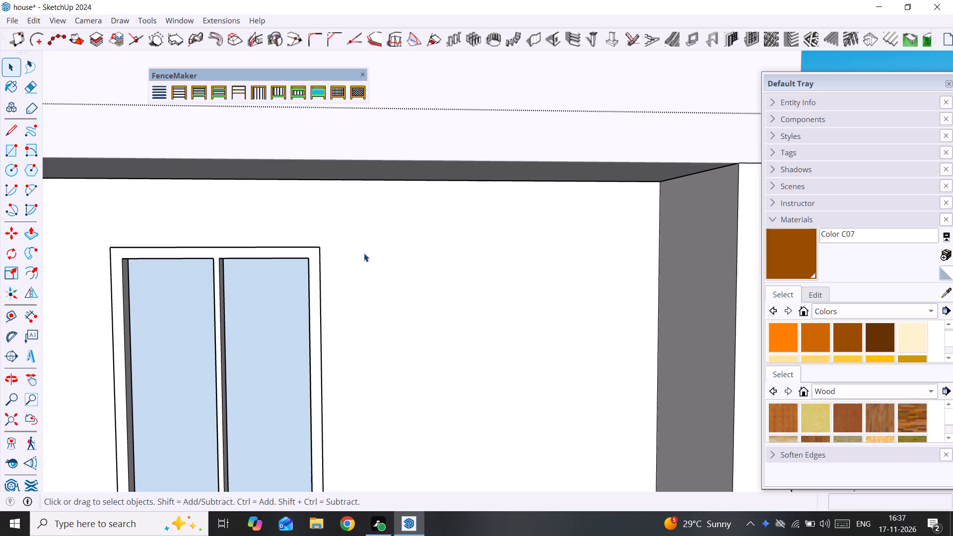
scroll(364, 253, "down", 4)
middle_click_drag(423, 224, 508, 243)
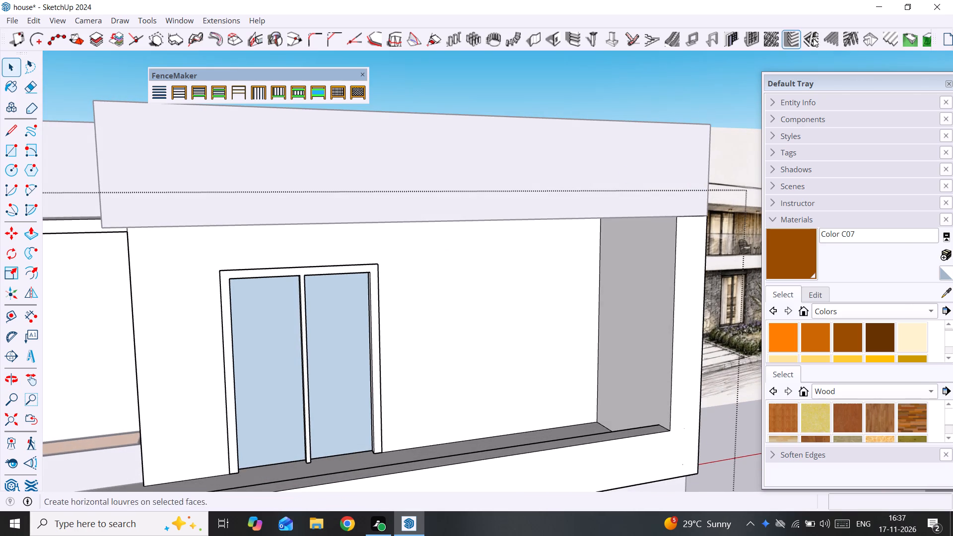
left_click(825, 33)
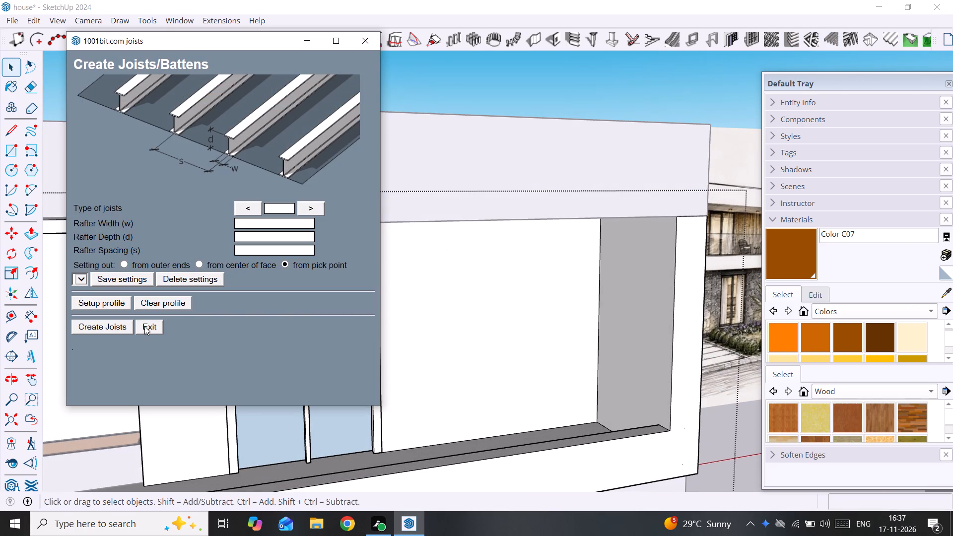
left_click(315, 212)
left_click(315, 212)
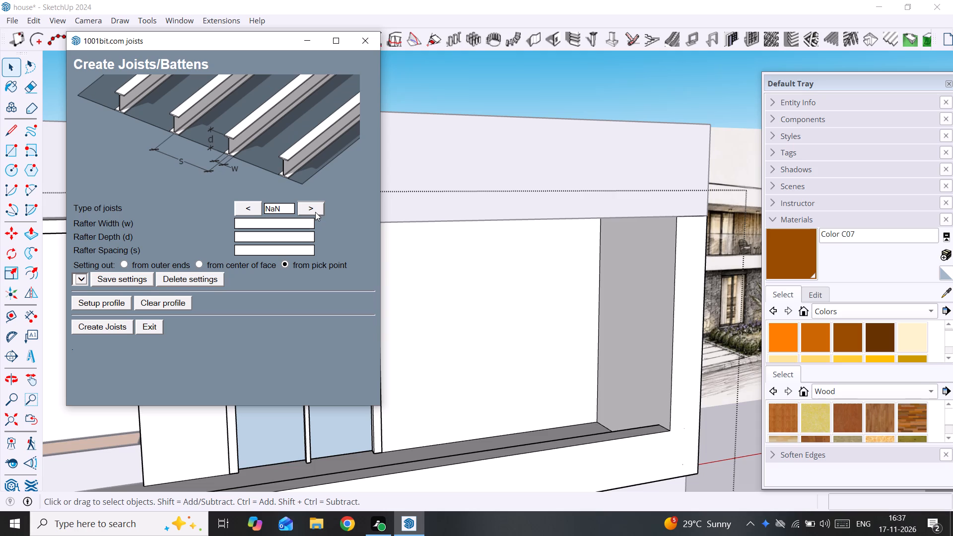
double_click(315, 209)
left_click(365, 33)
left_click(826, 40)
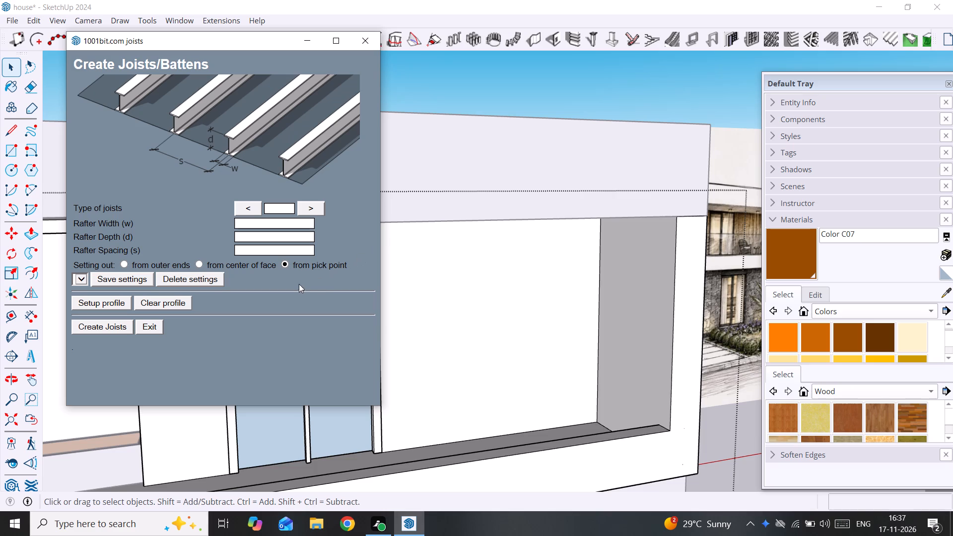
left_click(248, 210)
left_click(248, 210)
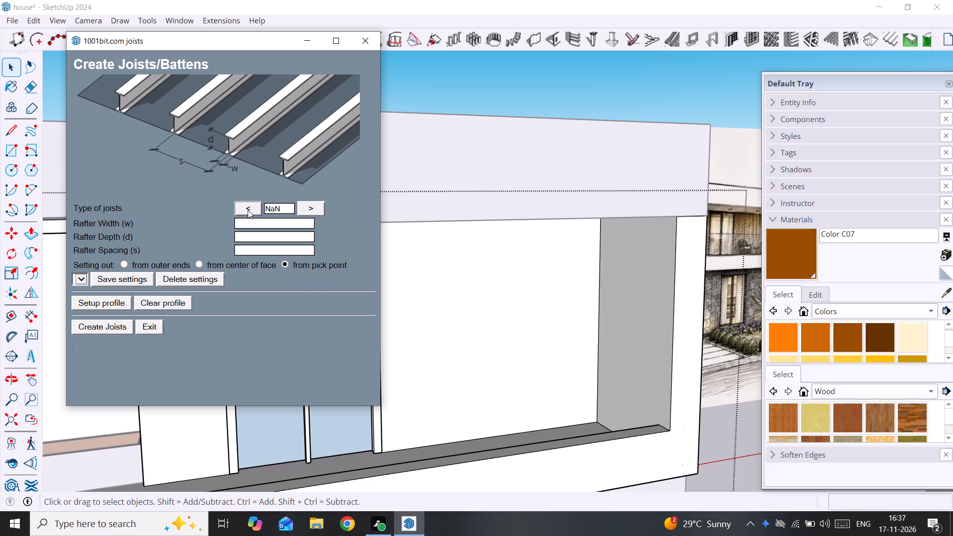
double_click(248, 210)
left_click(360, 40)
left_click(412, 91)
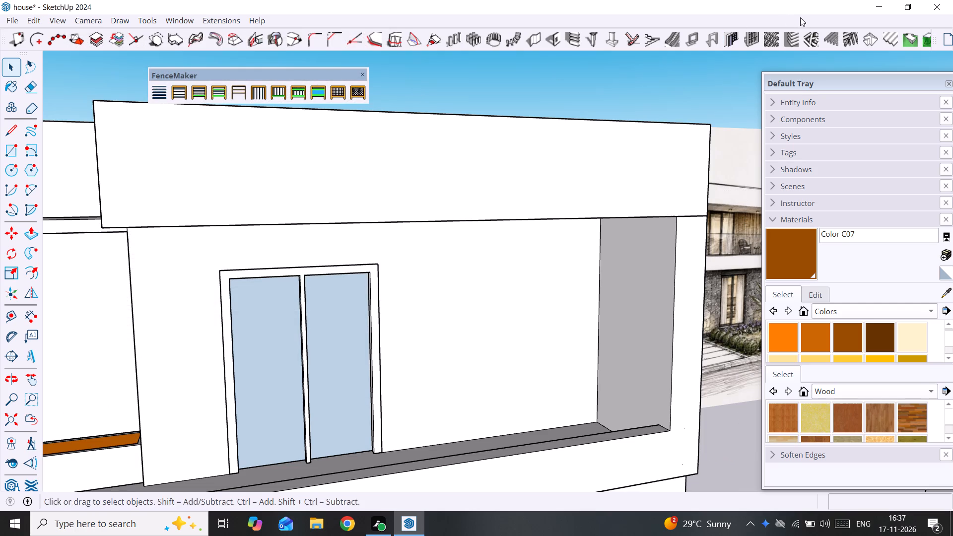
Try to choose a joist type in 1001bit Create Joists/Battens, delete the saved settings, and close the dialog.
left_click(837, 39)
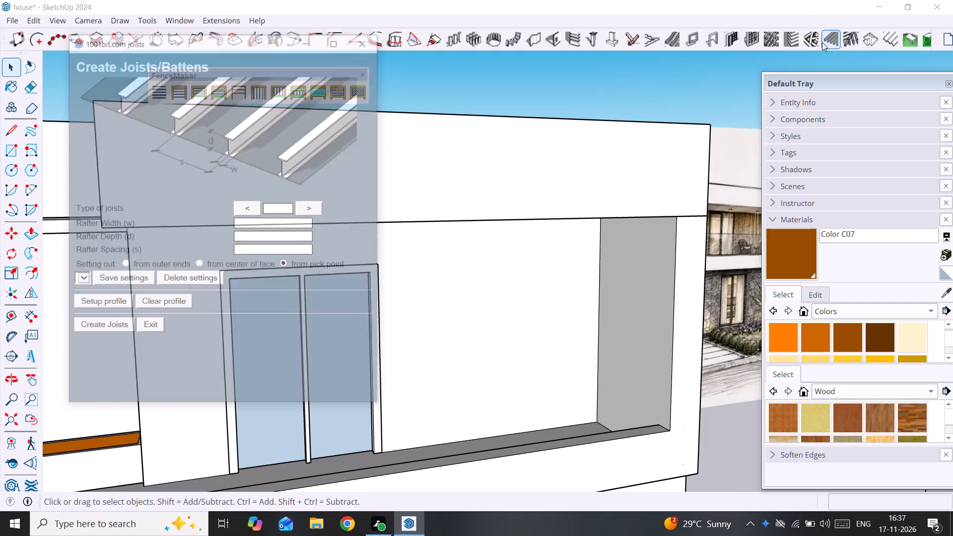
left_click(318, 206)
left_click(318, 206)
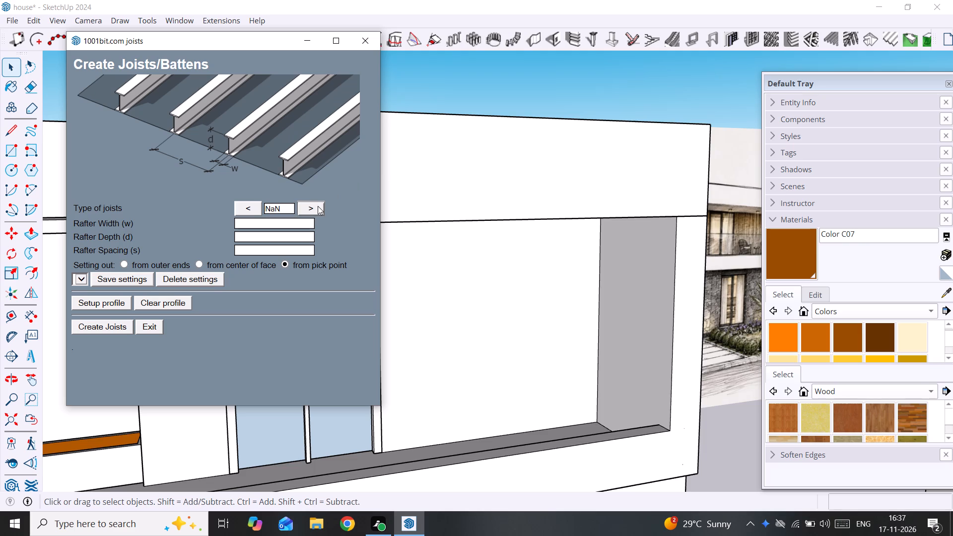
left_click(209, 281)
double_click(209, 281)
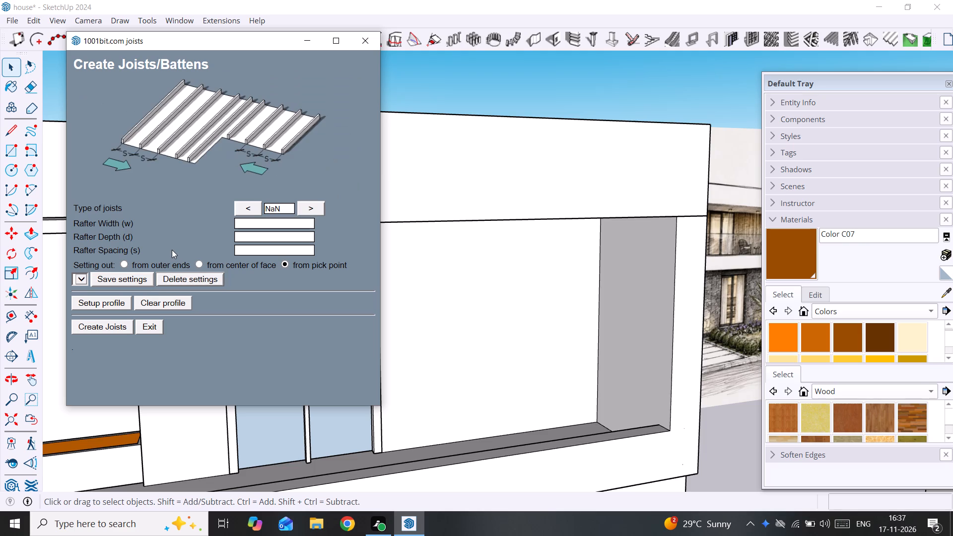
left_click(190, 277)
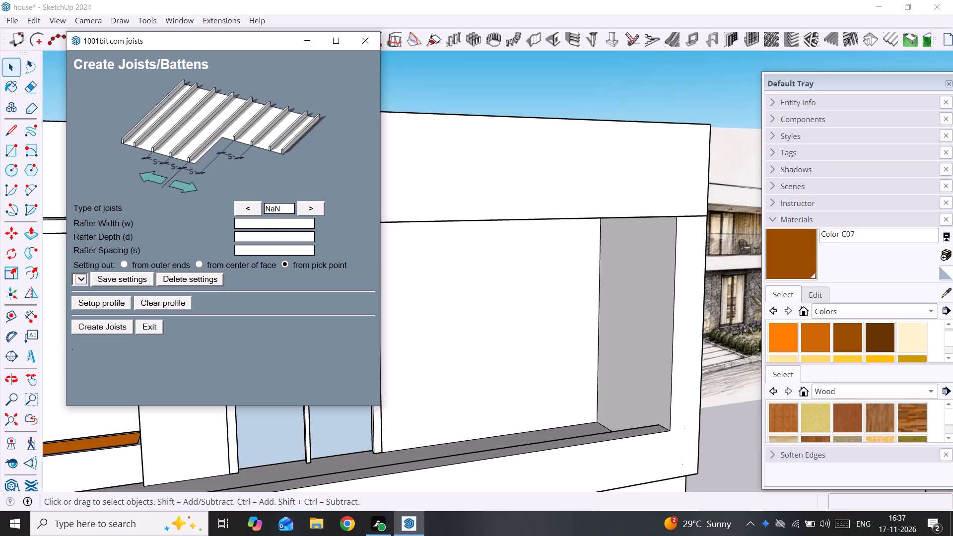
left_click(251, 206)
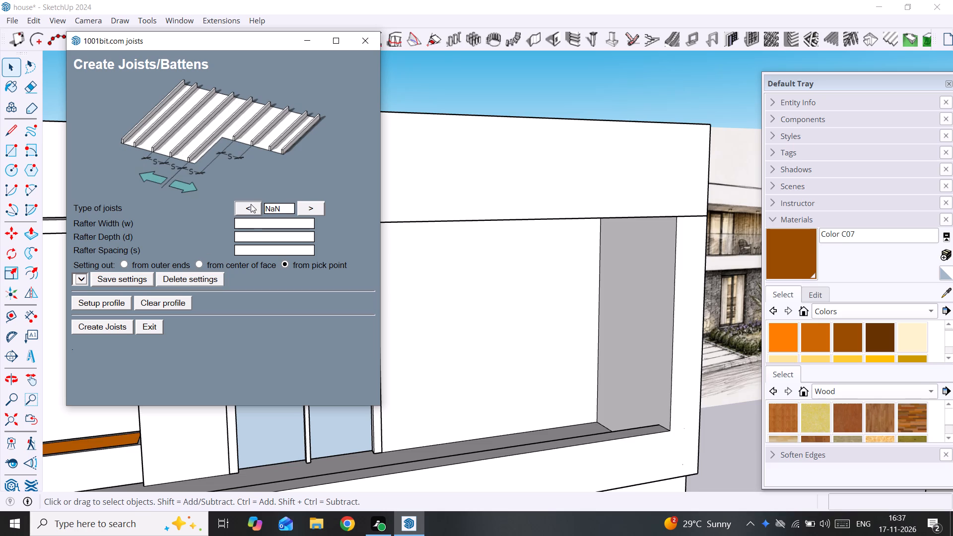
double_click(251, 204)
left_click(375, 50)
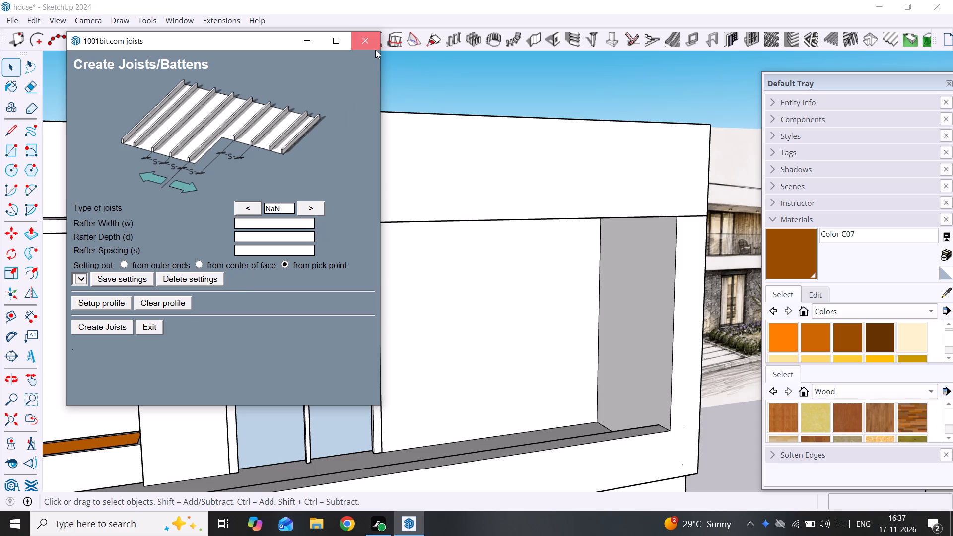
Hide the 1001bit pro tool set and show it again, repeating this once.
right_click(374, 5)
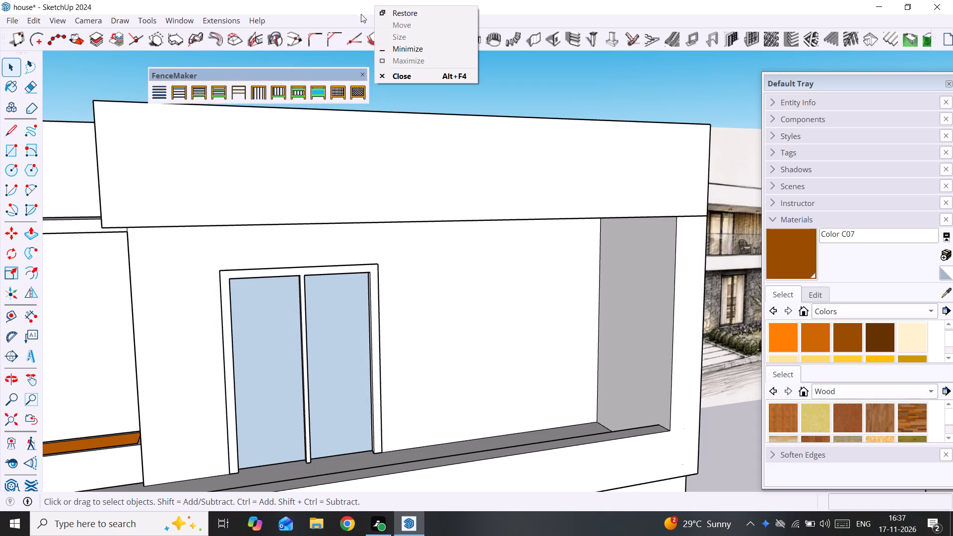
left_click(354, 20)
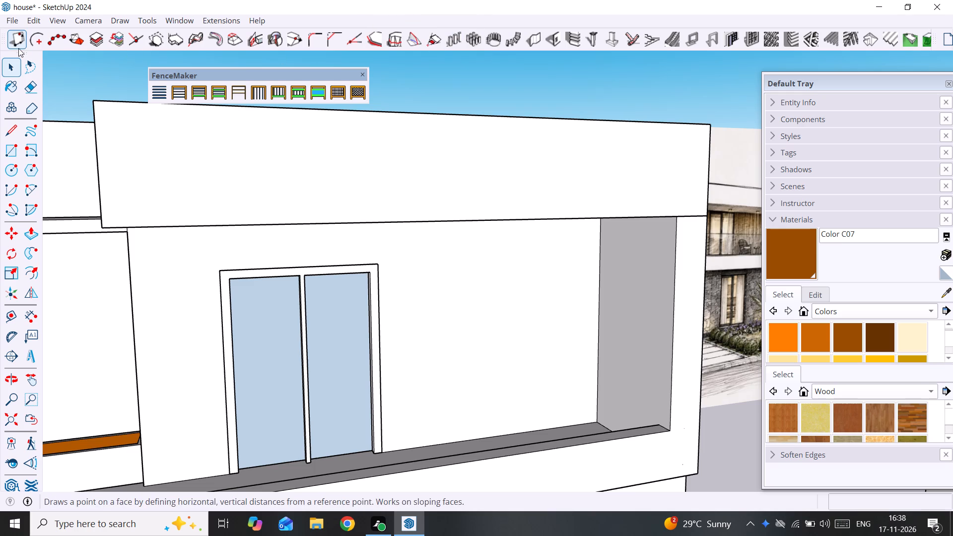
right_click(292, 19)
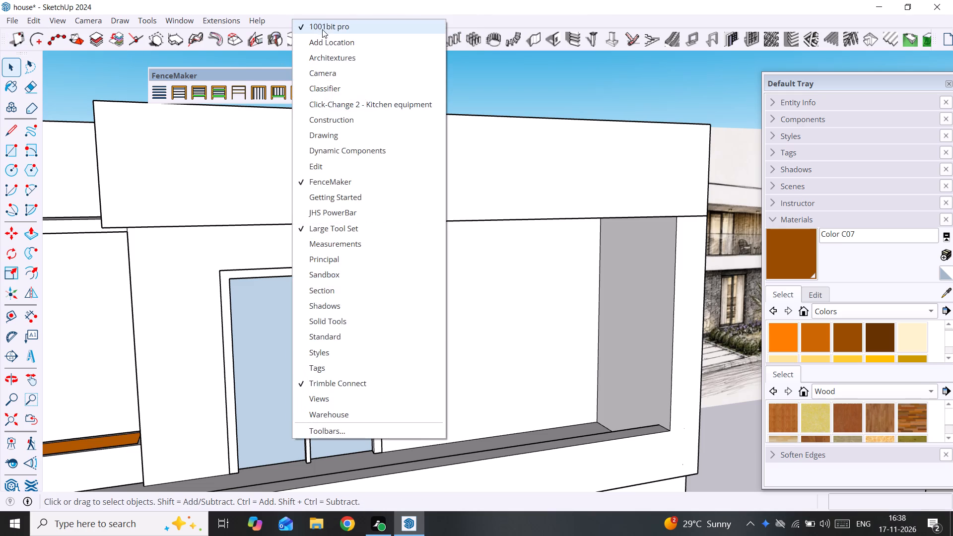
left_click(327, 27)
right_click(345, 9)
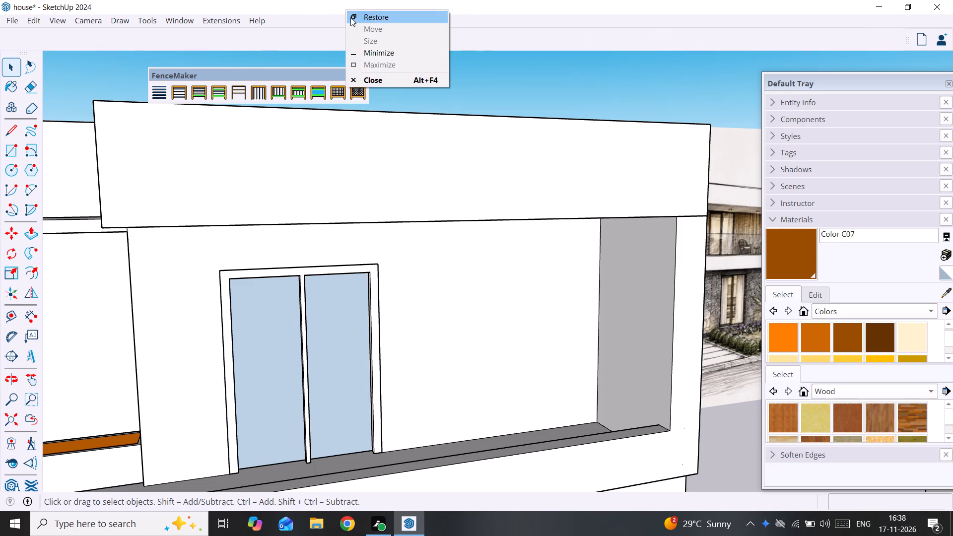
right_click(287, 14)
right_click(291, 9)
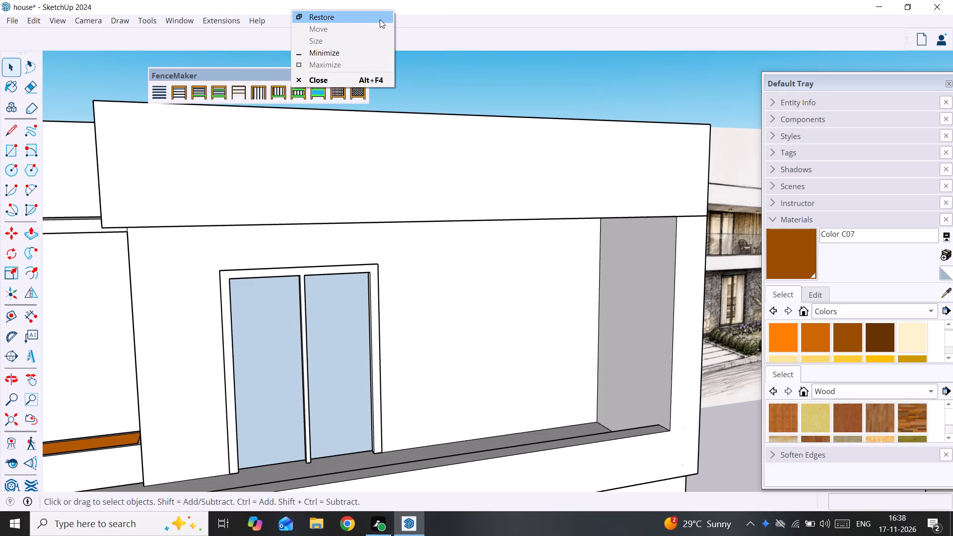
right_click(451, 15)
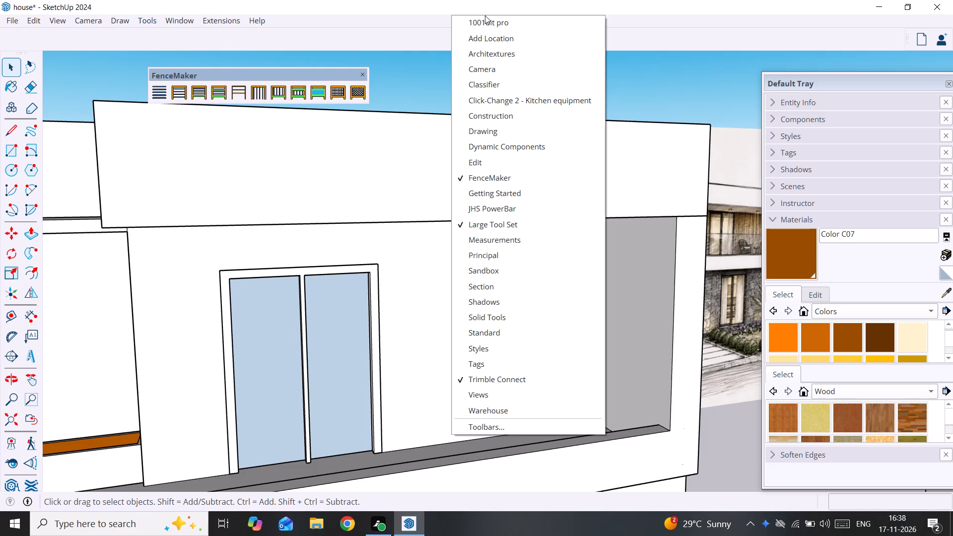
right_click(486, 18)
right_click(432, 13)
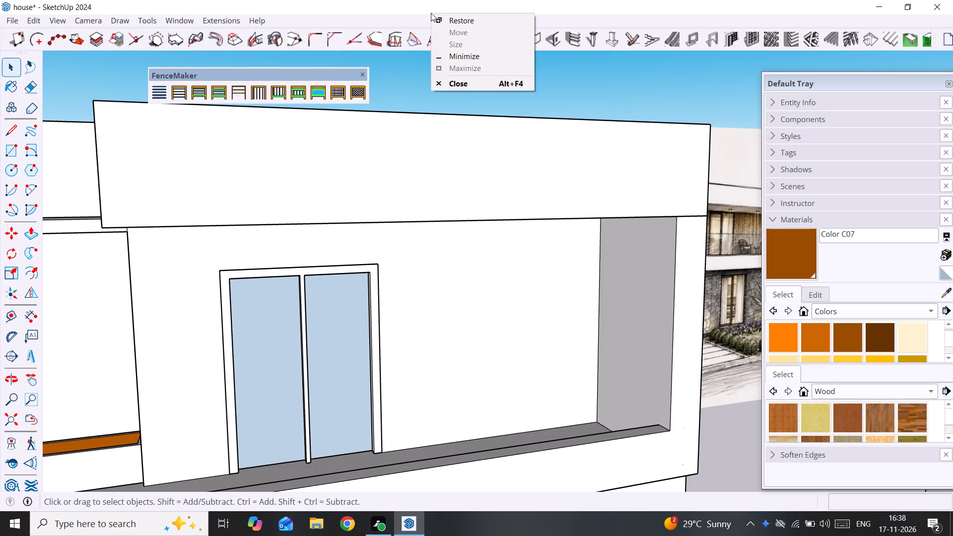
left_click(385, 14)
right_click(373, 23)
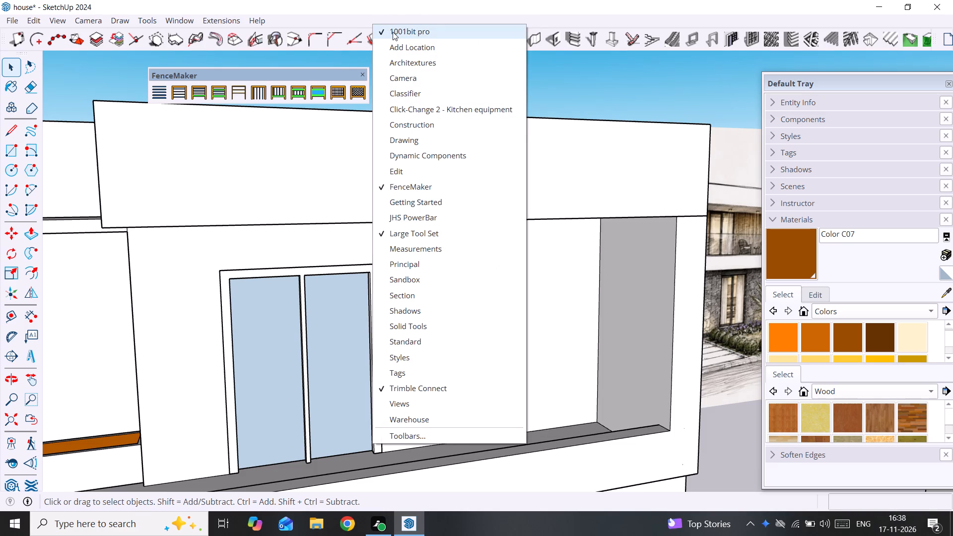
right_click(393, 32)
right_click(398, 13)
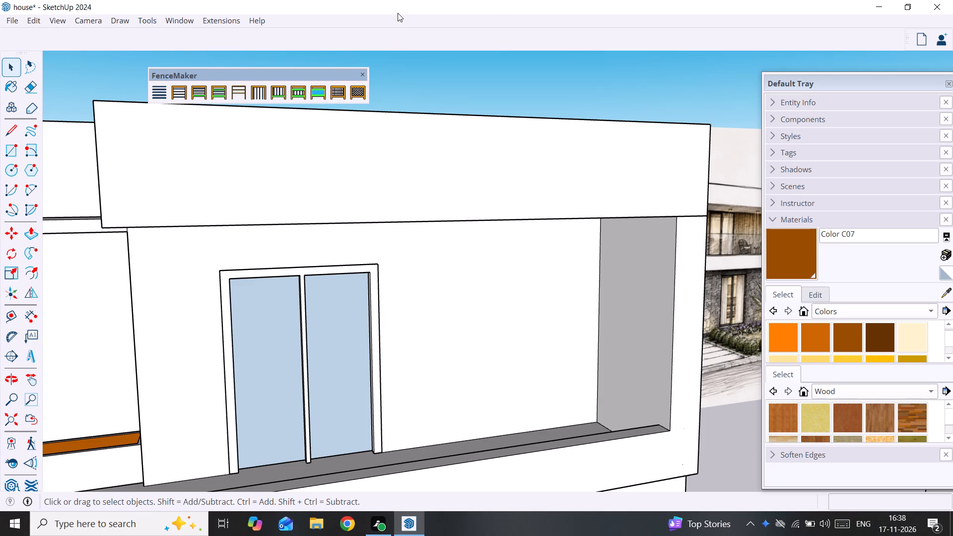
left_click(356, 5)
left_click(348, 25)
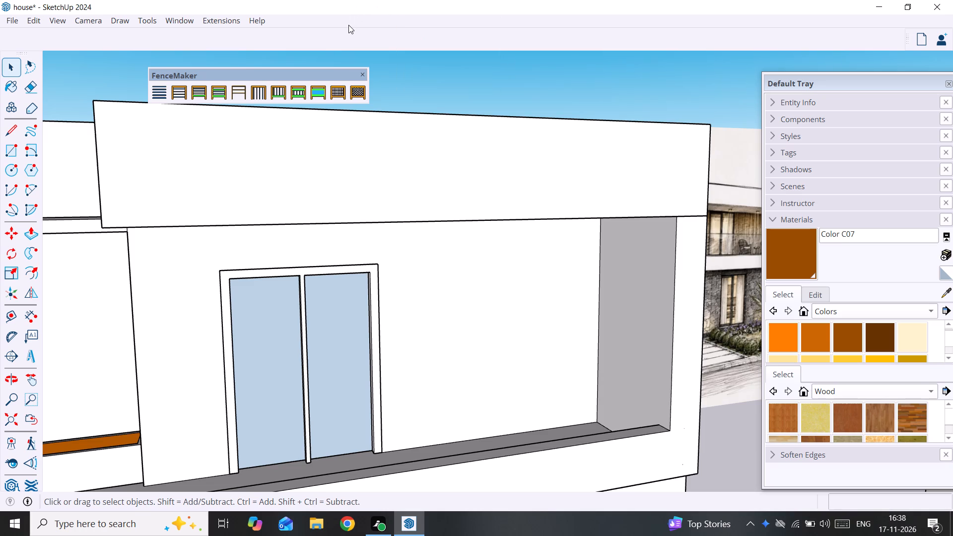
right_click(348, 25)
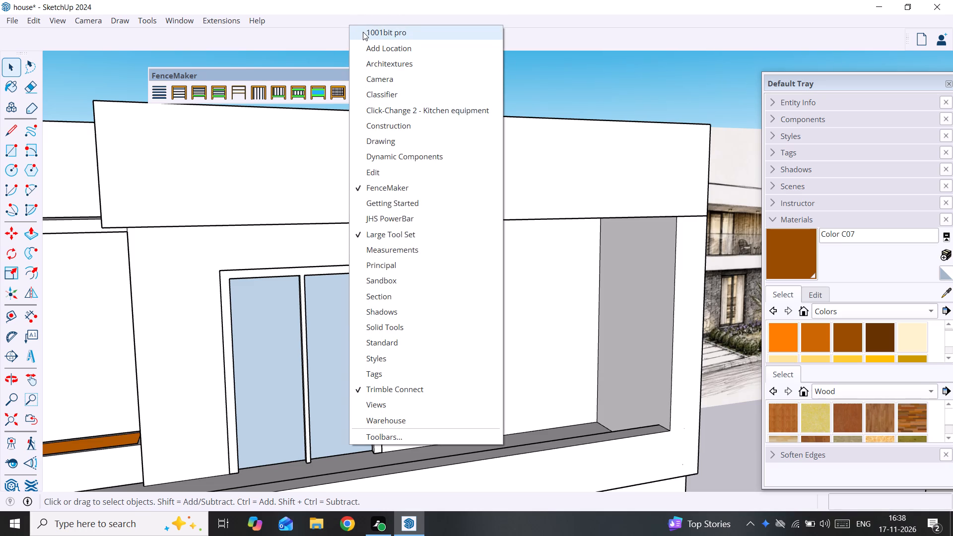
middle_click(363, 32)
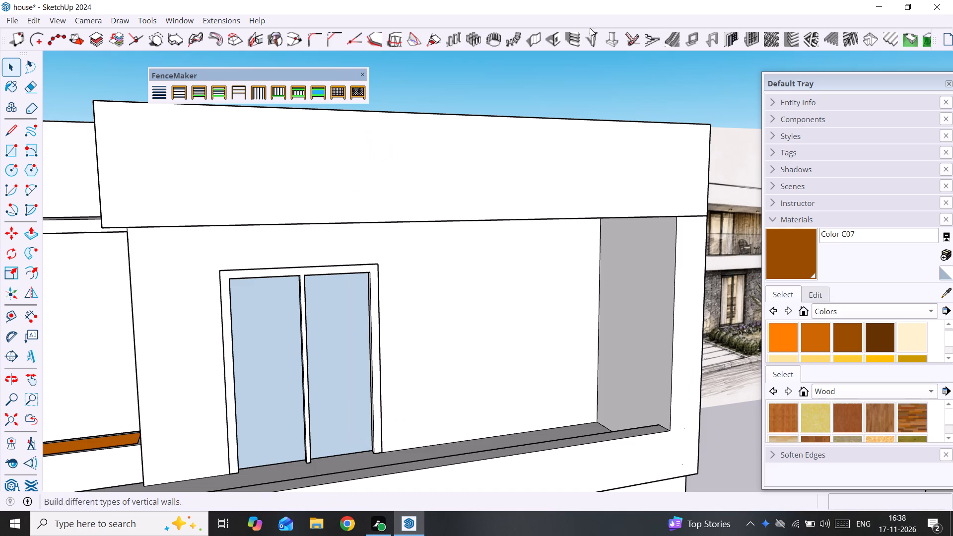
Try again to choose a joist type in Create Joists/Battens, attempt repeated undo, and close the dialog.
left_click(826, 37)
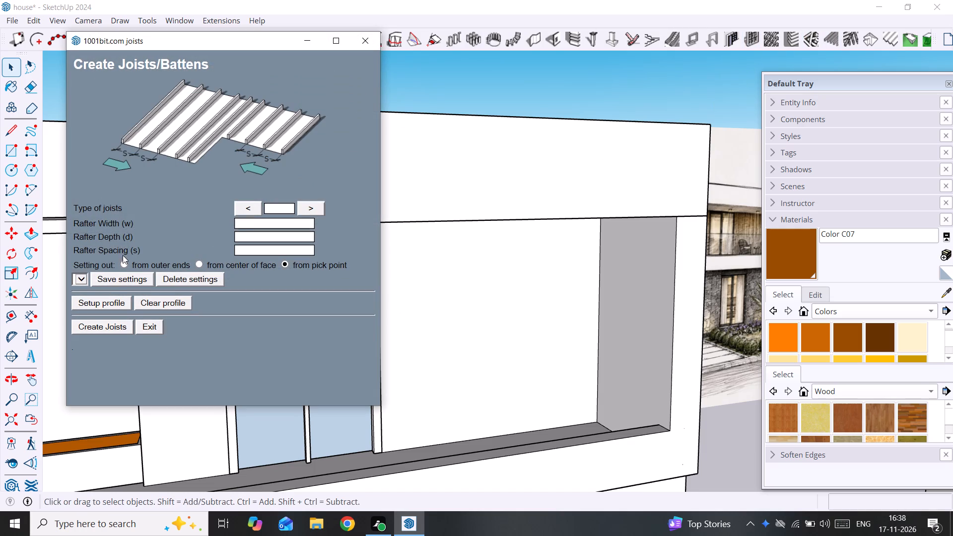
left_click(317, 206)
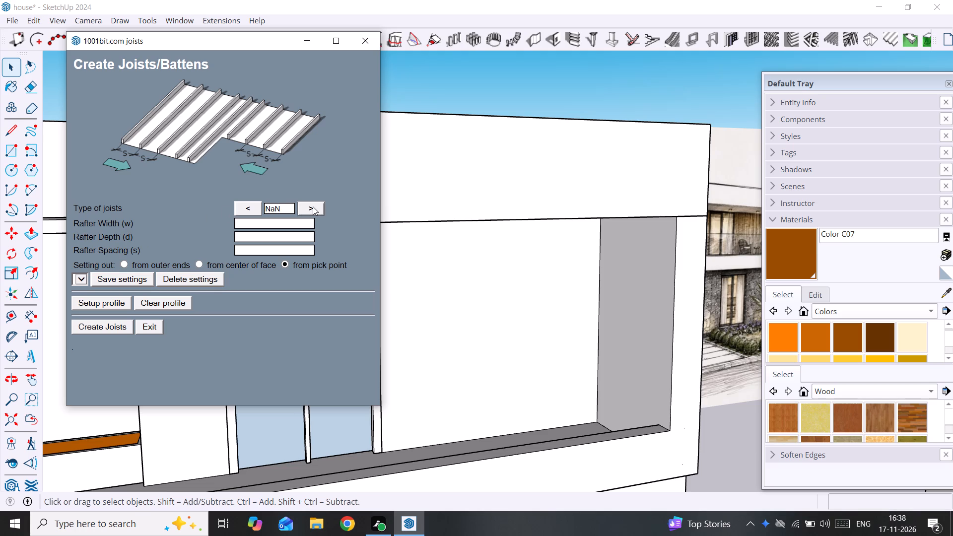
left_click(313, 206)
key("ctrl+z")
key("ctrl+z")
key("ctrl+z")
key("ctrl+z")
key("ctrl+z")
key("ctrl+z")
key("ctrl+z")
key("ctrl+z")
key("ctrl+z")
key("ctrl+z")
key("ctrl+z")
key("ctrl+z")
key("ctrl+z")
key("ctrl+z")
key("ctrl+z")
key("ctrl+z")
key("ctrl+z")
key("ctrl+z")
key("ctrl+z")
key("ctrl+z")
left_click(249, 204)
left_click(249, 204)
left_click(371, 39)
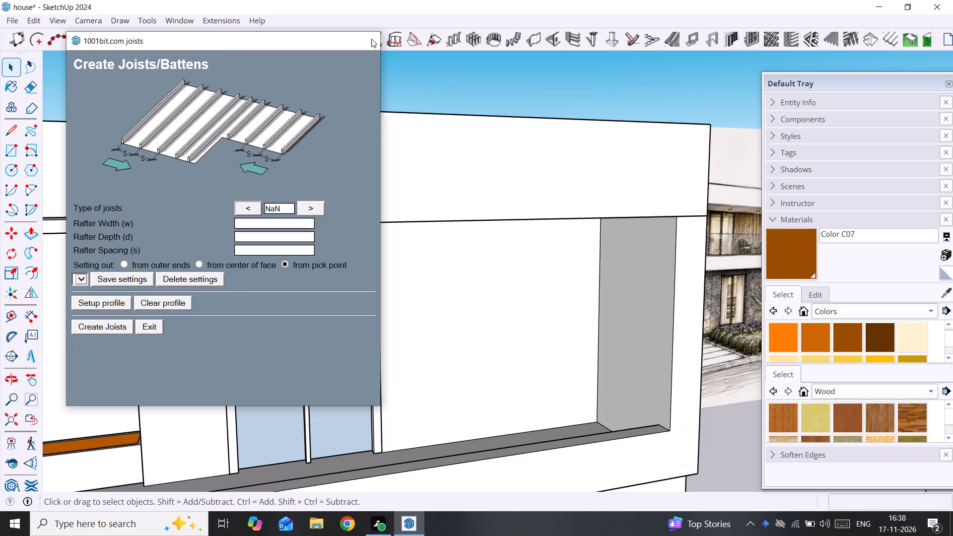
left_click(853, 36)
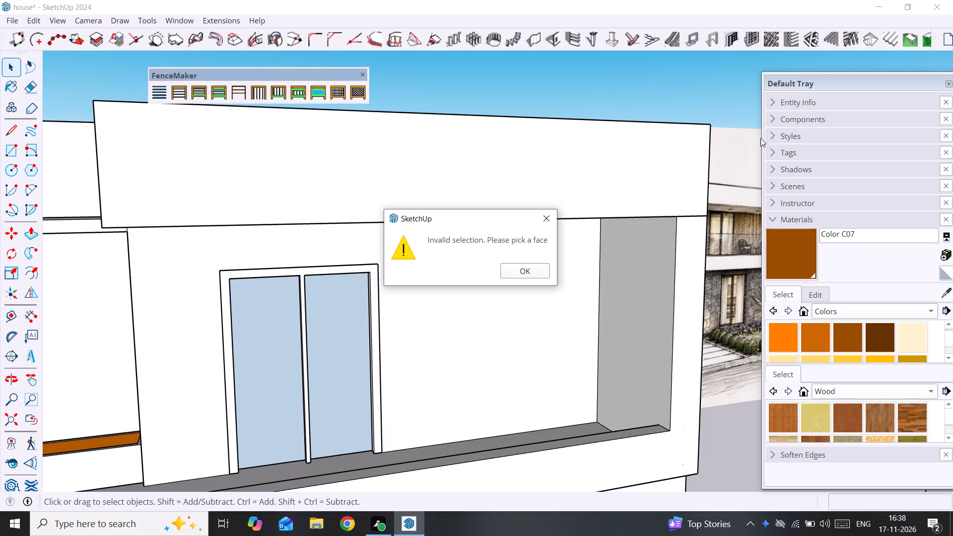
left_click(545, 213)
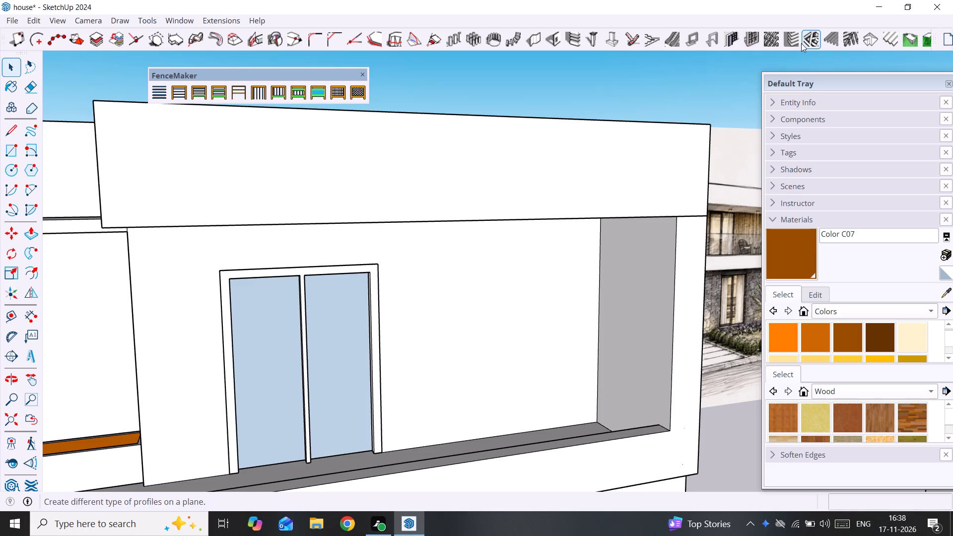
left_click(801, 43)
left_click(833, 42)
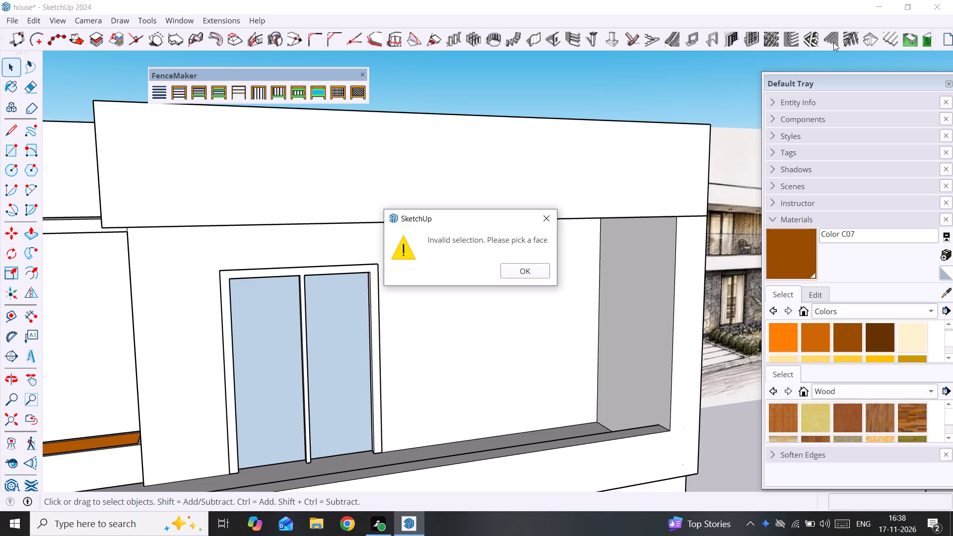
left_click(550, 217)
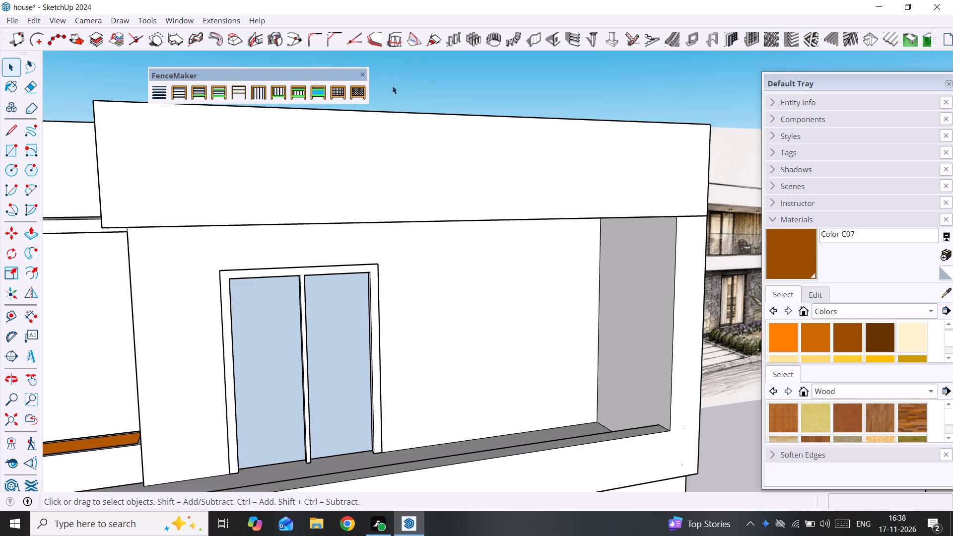
Close the floating FenceMaker tool set.
left_click(366, 71)
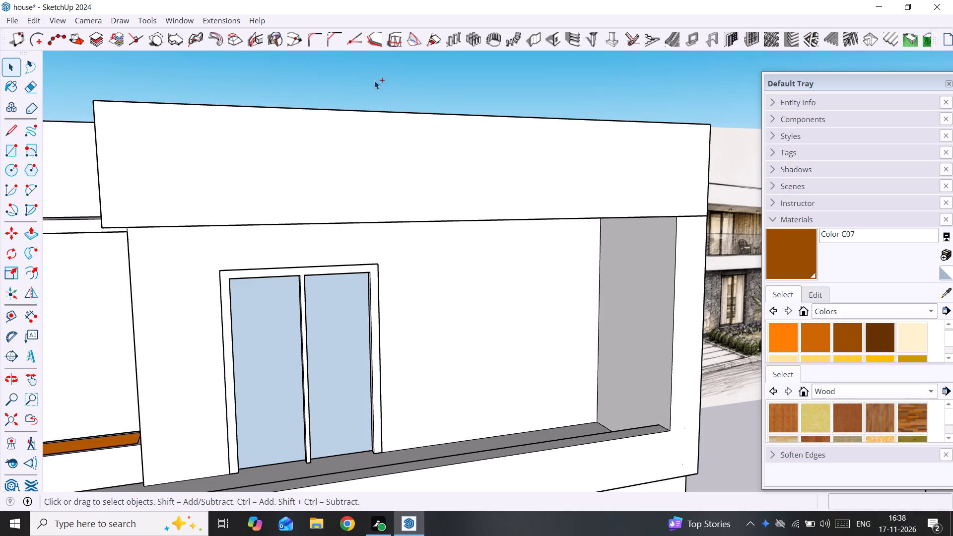
Save the house model.
key("ctrl+s")
key("ctrl+s")
key("ctrl+s")
key("ctrl+s")
key("ctrl+s")
key("ctrl+s")
key("ctrl+s")
key("ctrl+s")
key("ctrl+s")
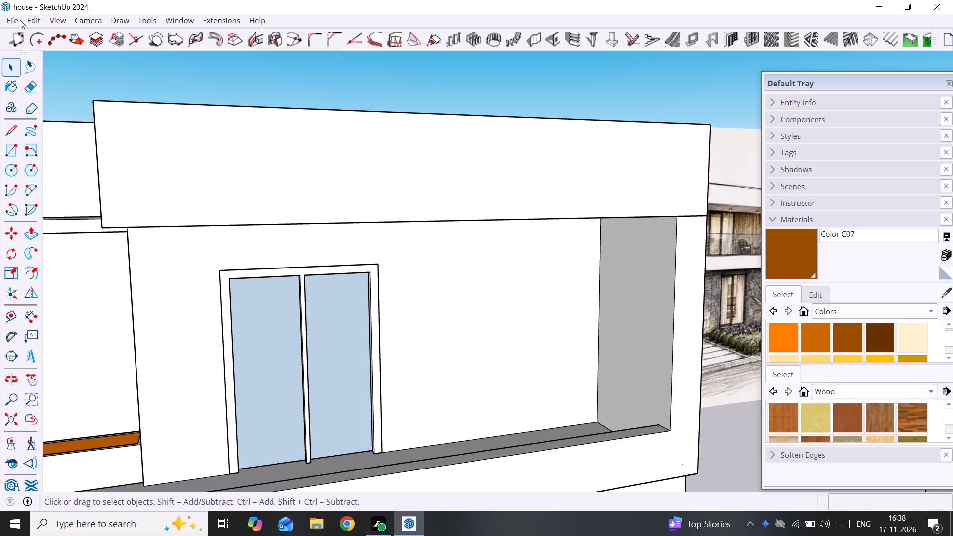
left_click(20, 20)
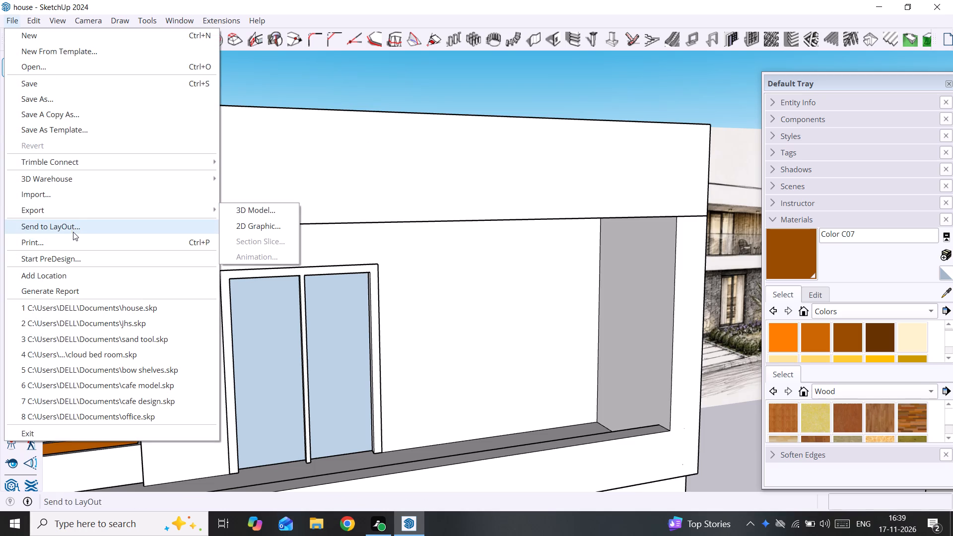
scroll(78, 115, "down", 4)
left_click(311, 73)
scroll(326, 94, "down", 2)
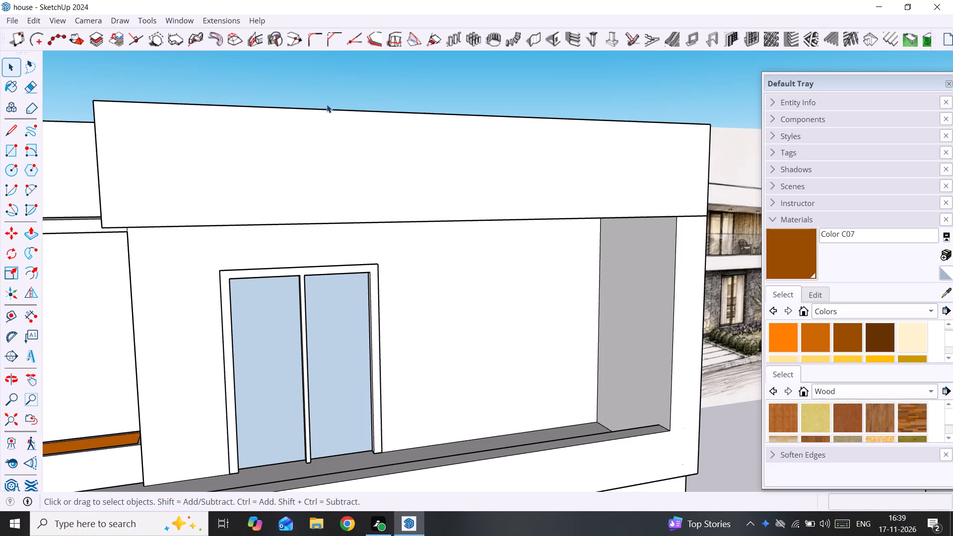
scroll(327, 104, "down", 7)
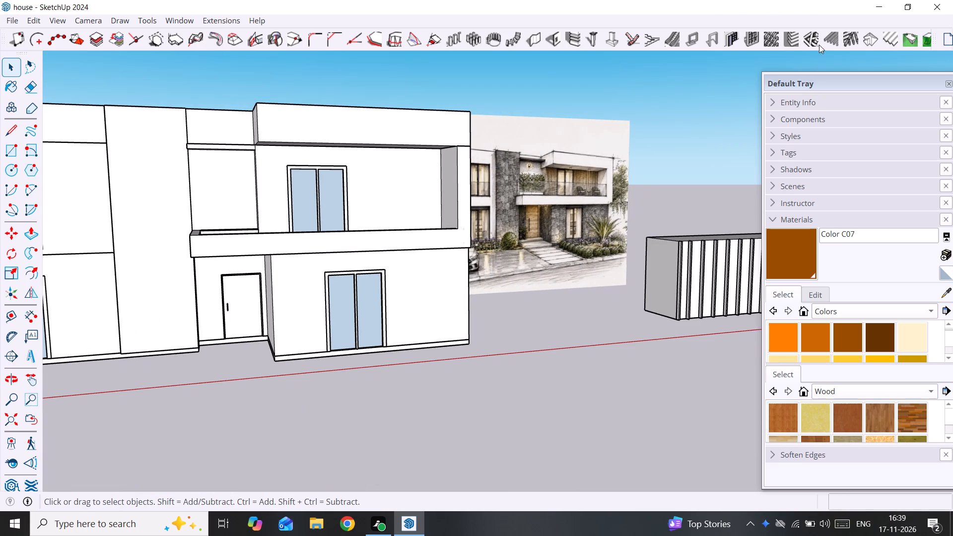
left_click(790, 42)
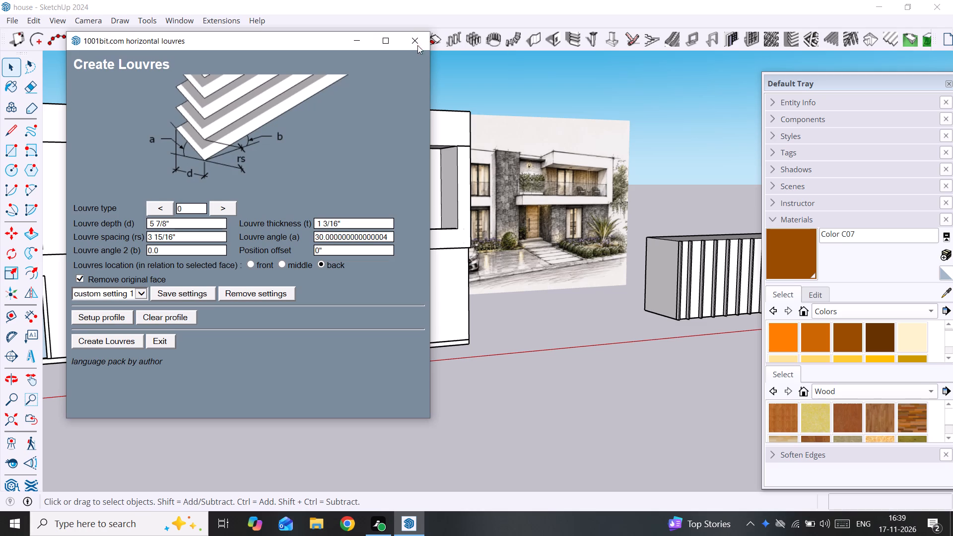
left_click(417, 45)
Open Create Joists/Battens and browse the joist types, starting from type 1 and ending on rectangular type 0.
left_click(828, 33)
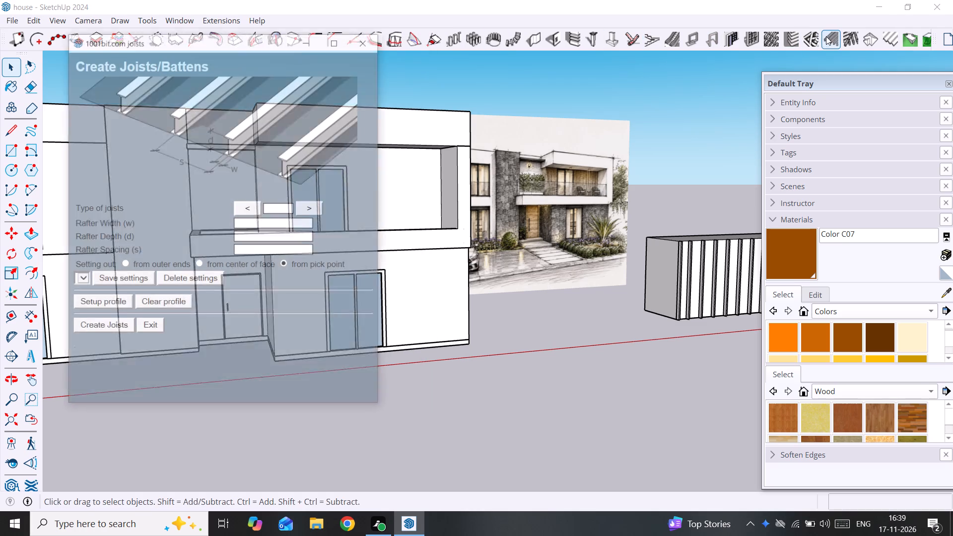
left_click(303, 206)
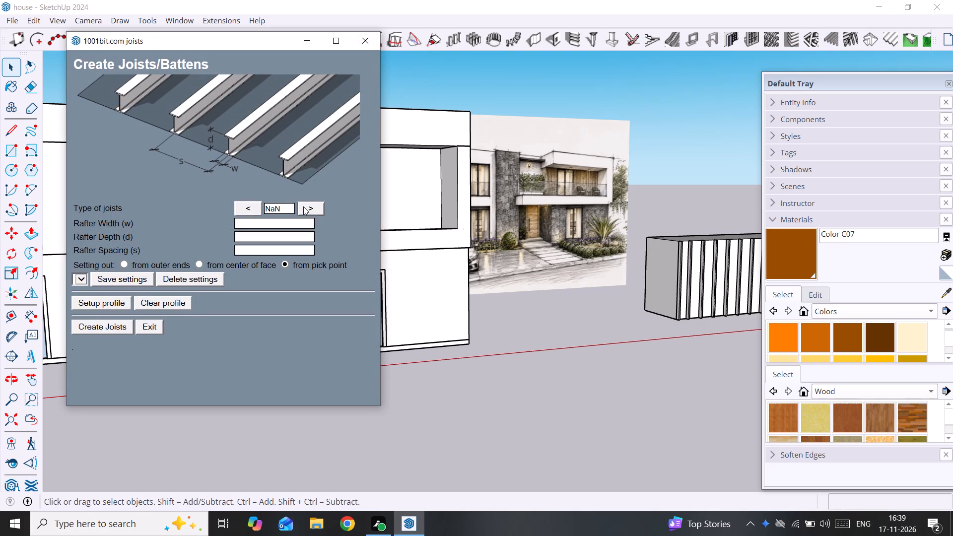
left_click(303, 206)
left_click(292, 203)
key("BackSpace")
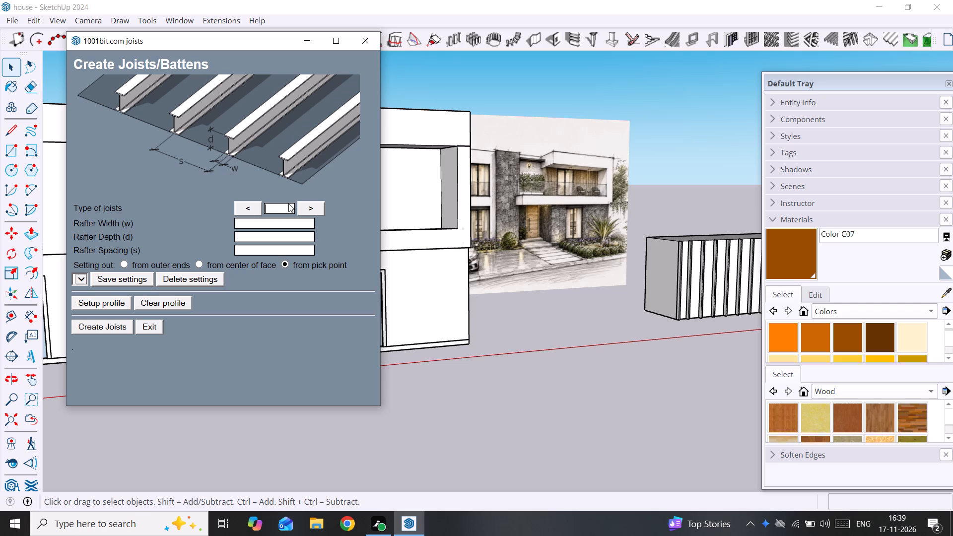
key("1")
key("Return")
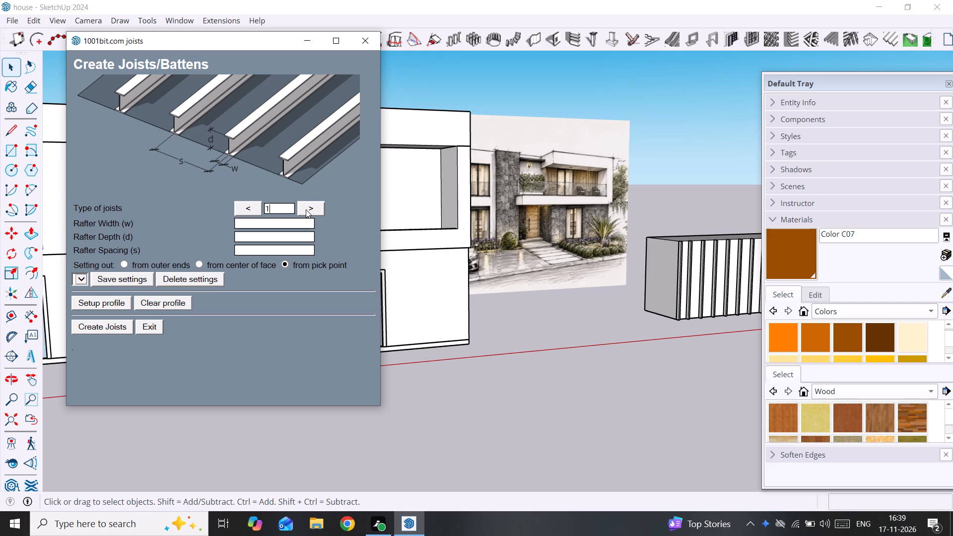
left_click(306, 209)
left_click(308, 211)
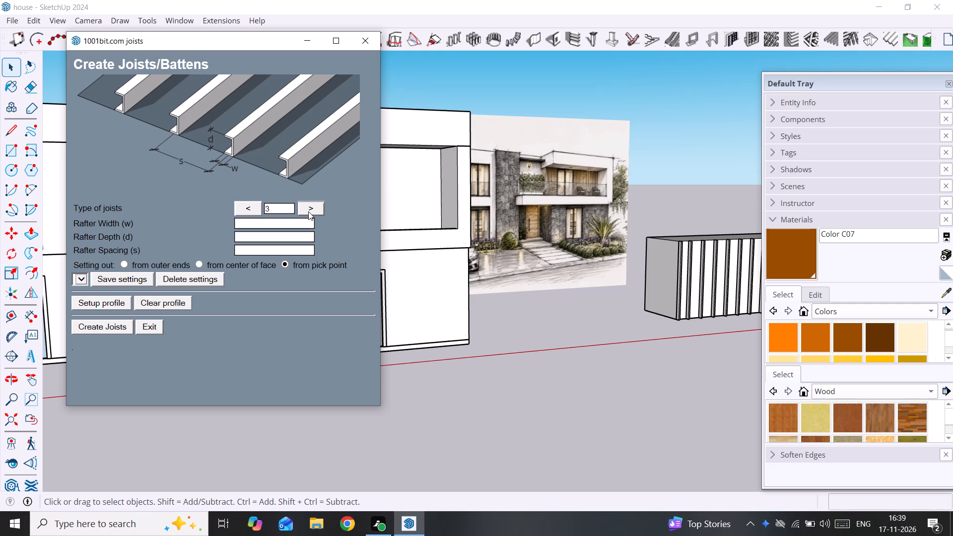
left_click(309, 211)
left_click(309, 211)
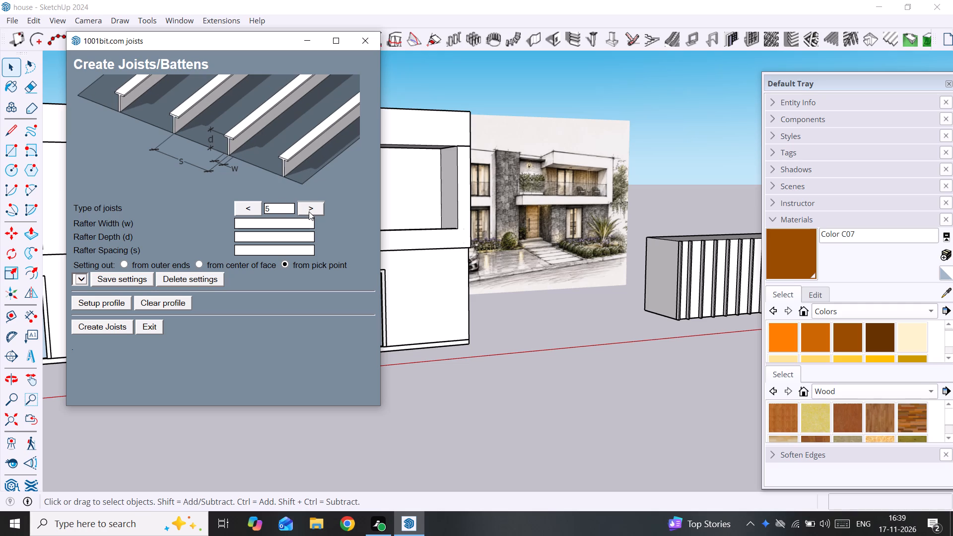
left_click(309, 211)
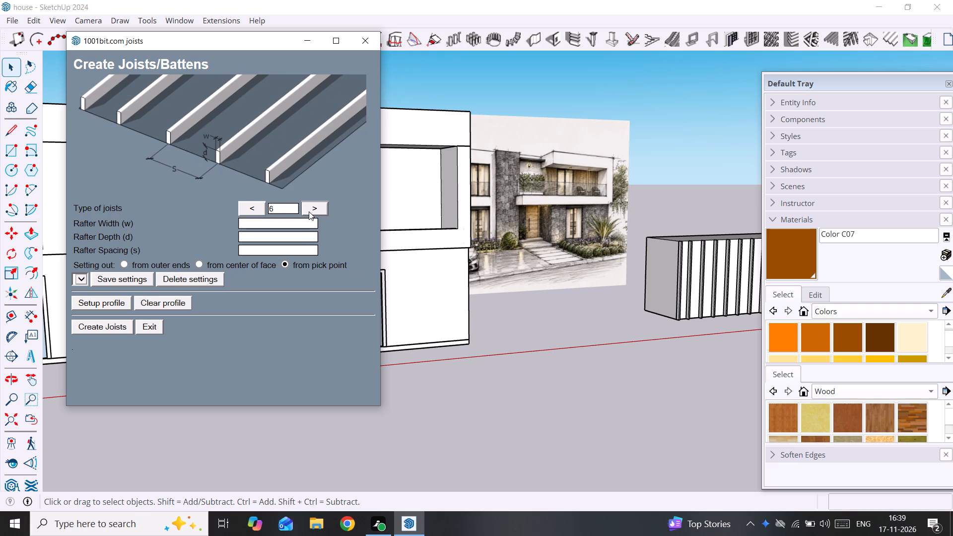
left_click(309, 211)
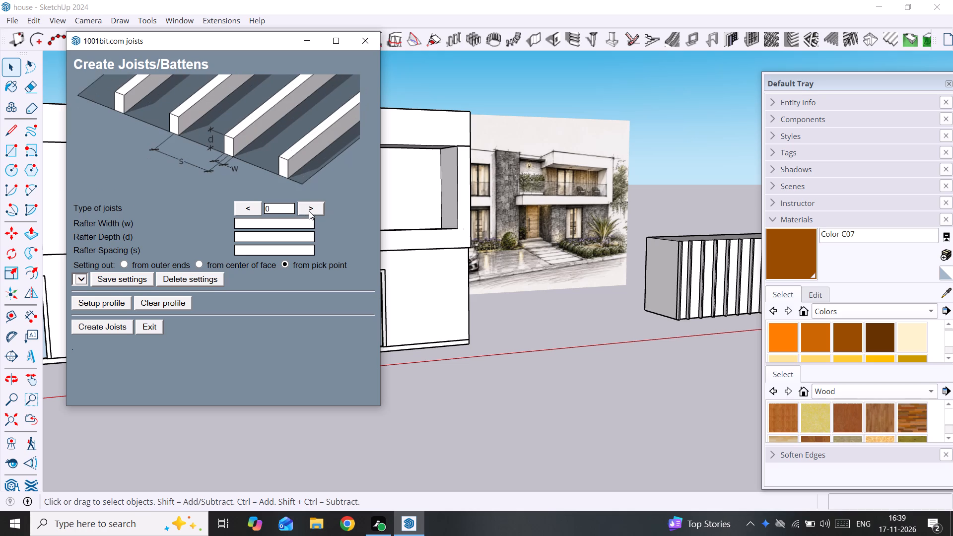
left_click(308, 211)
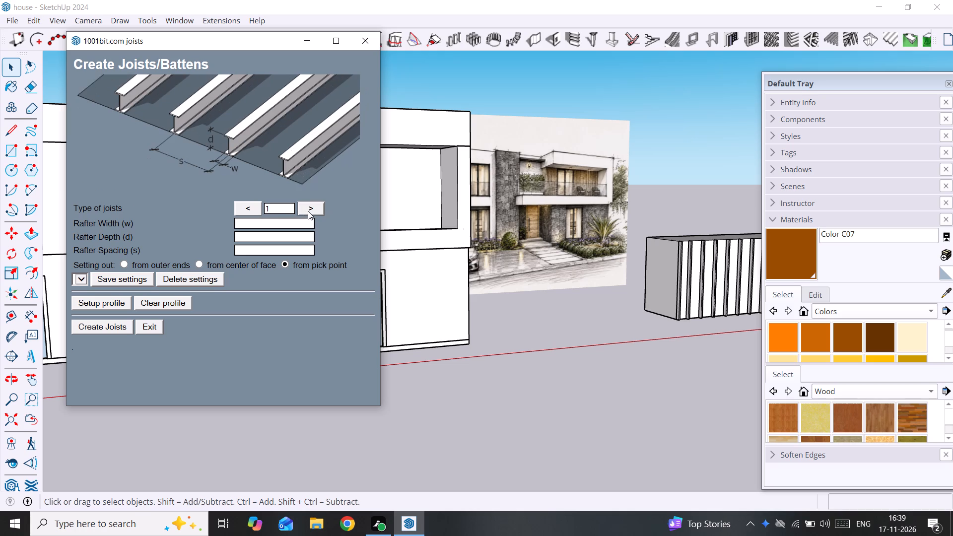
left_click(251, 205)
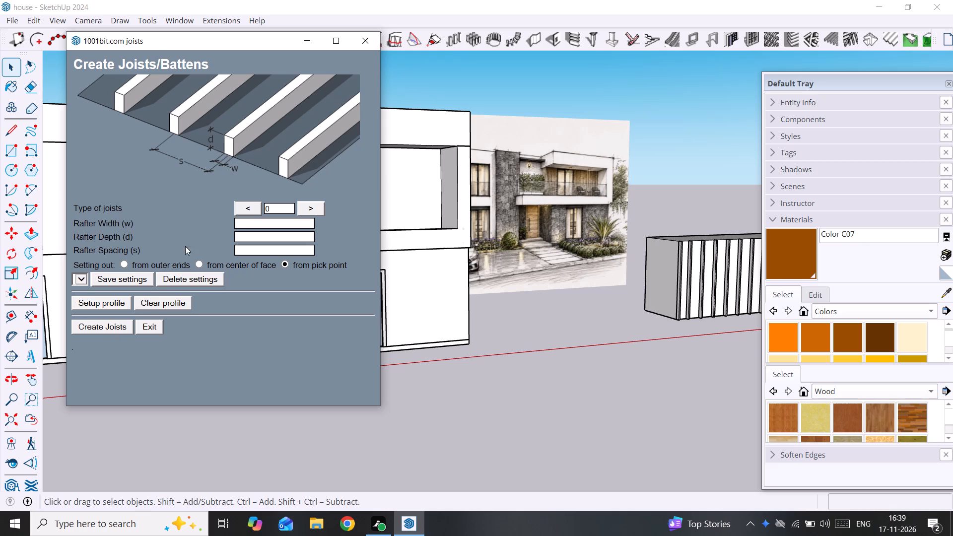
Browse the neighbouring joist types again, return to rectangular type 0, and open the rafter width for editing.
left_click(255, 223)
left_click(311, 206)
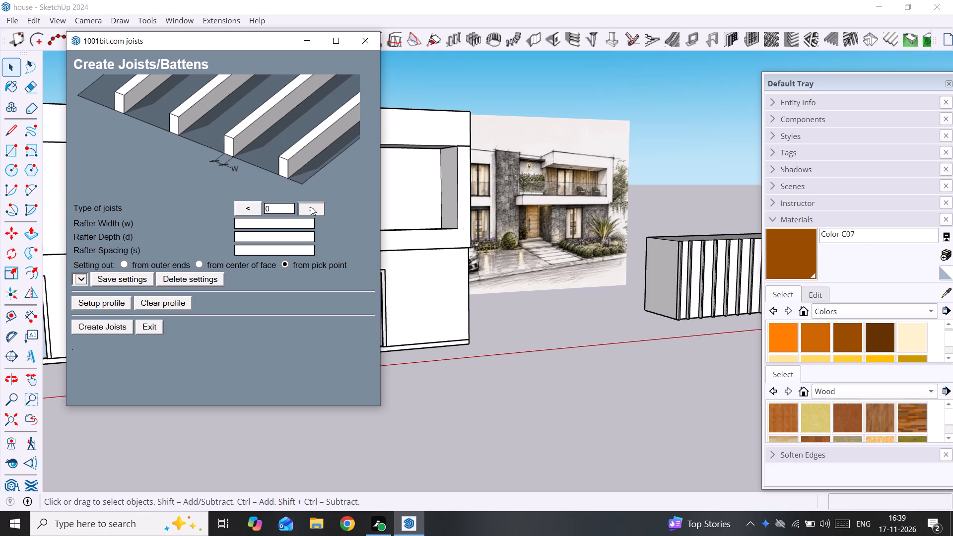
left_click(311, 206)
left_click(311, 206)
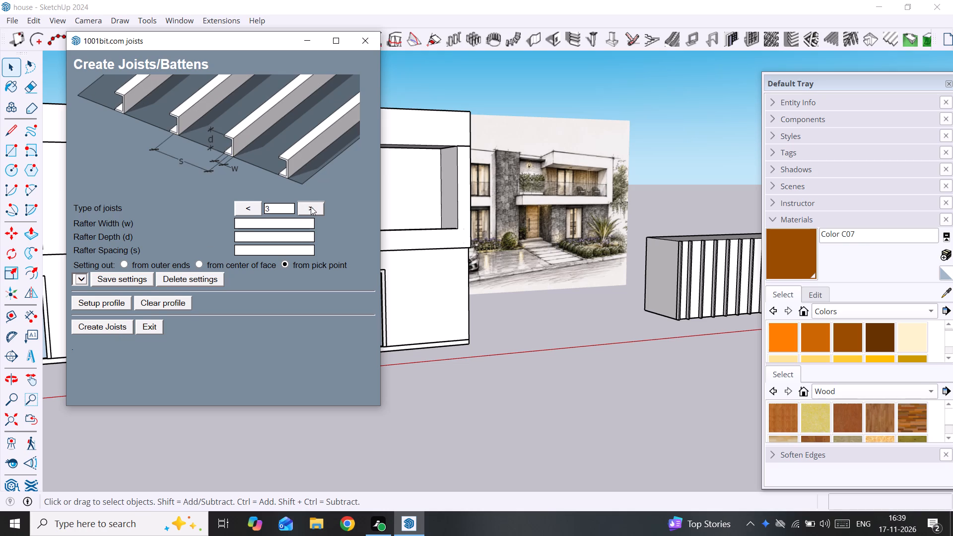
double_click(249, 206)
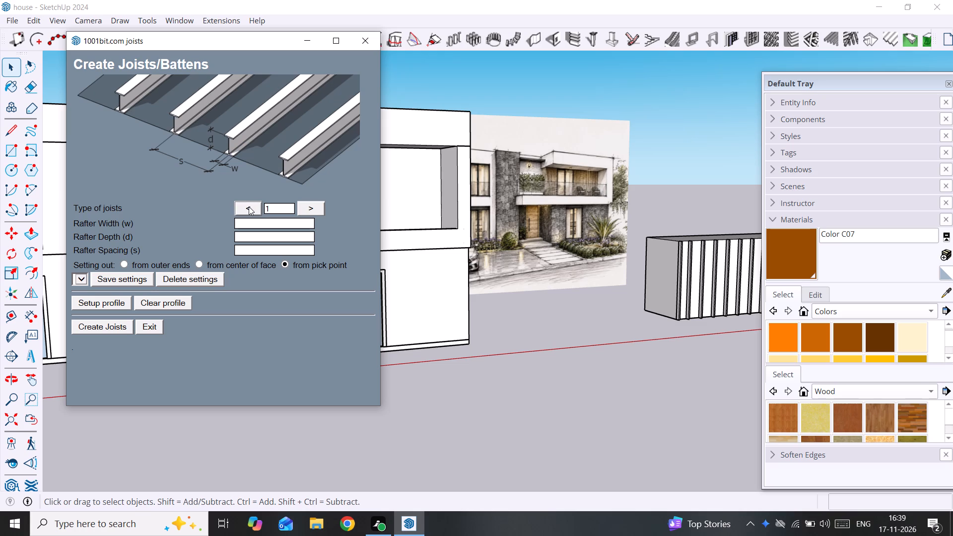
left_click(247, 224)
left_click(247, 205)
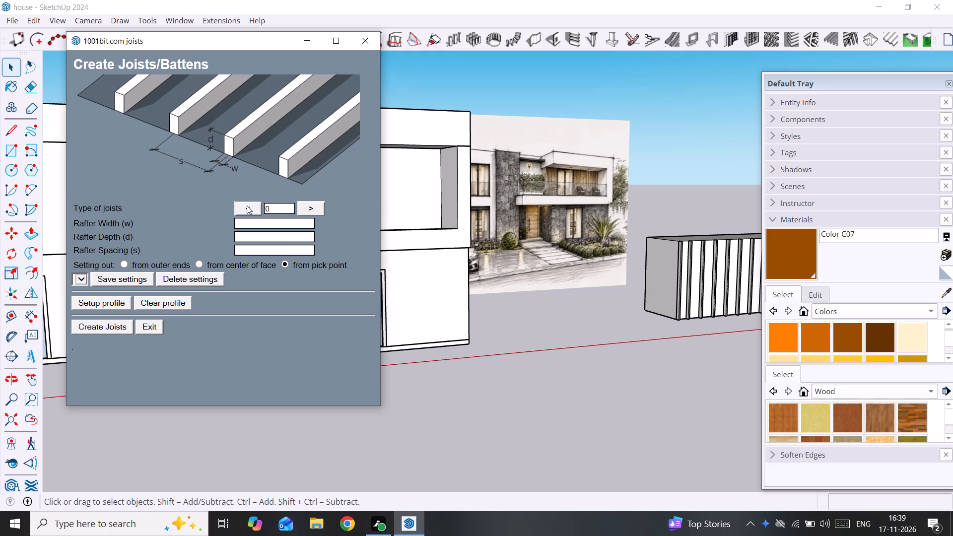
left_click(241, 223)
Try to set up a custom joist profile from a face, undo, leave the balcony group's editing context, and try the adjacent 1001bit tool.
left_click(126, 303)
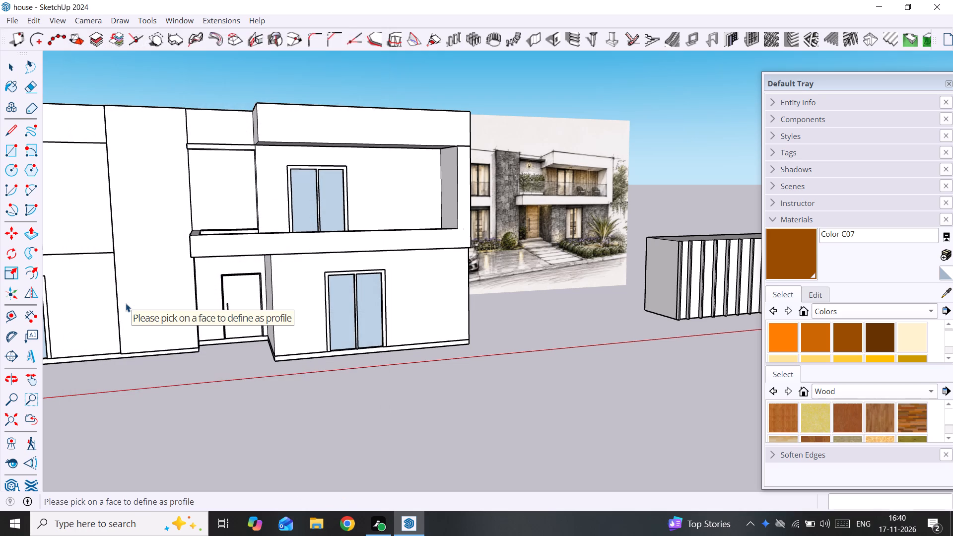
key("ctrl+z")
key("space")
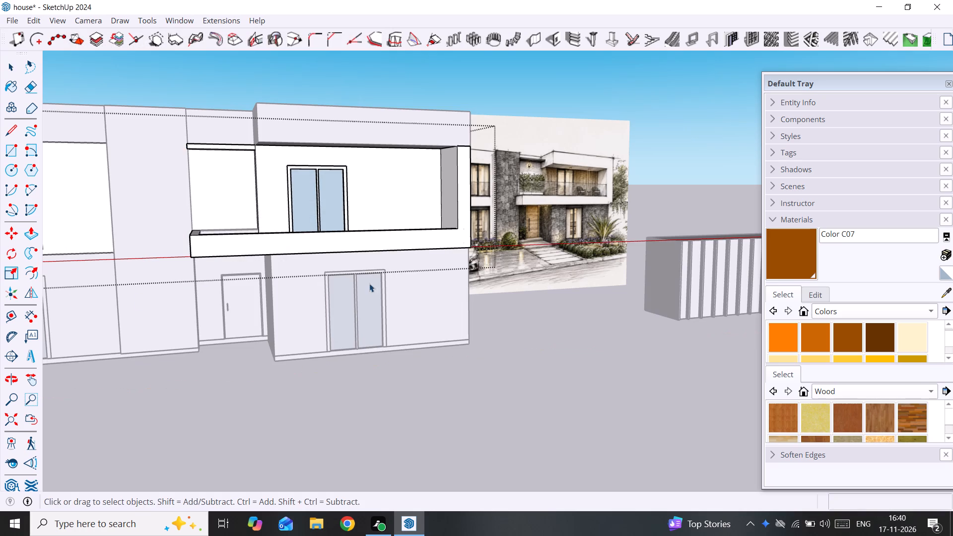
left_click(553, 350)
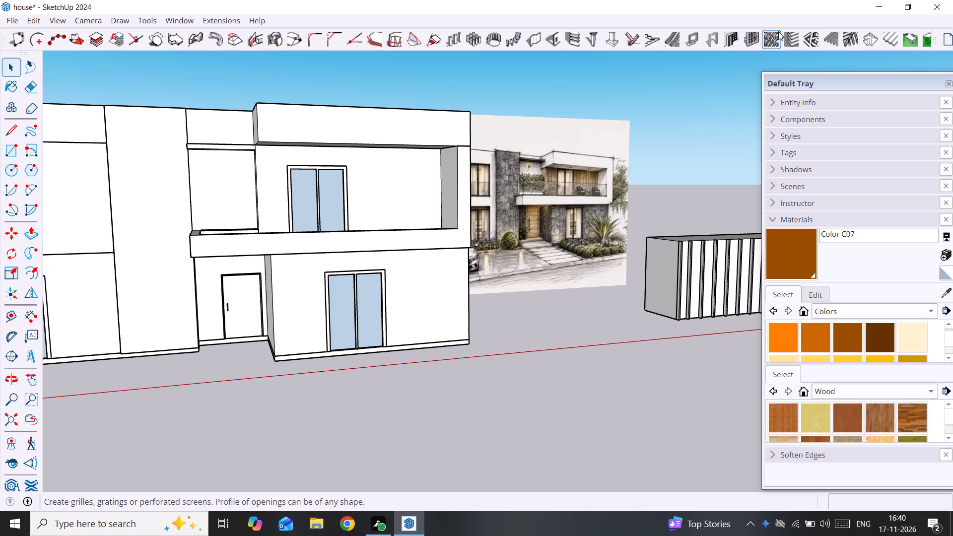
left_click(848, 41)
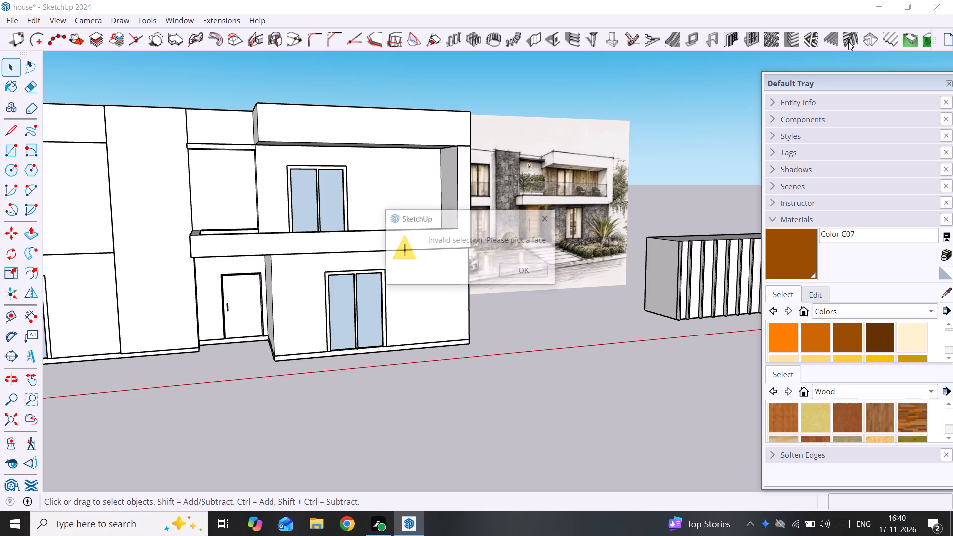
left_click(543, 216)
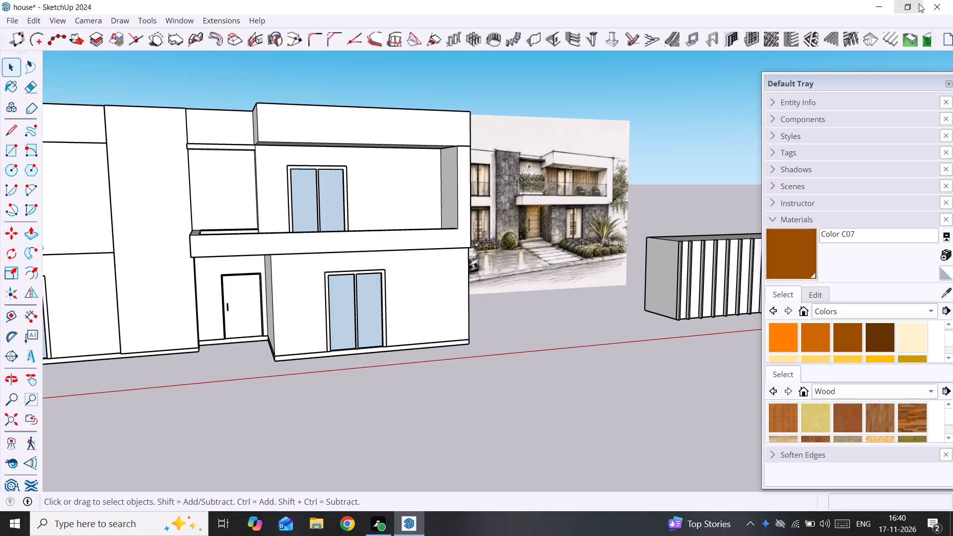
Reopen Create Joists/Battens and set the type of joists to 0, the plain rectangular section.
left_click(829, 37)
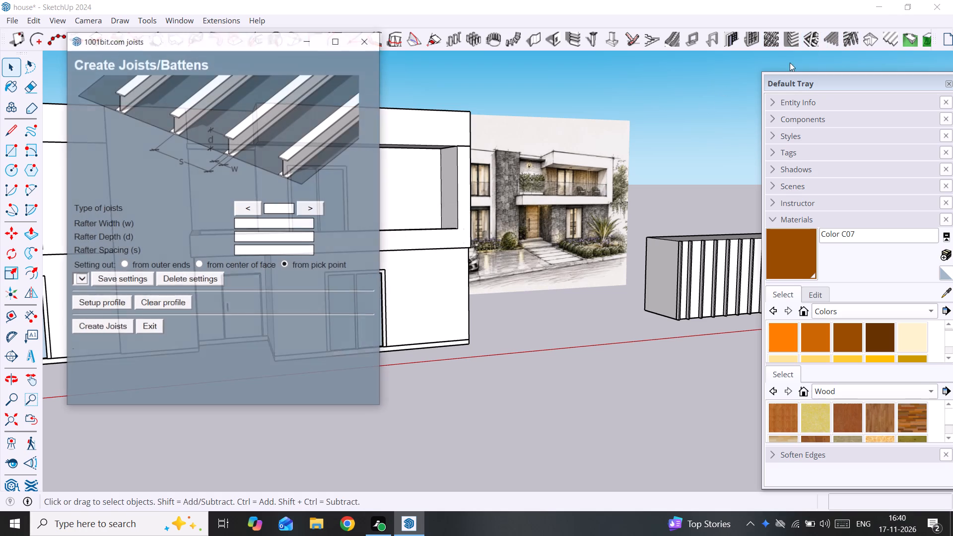
left_click(254, 203)
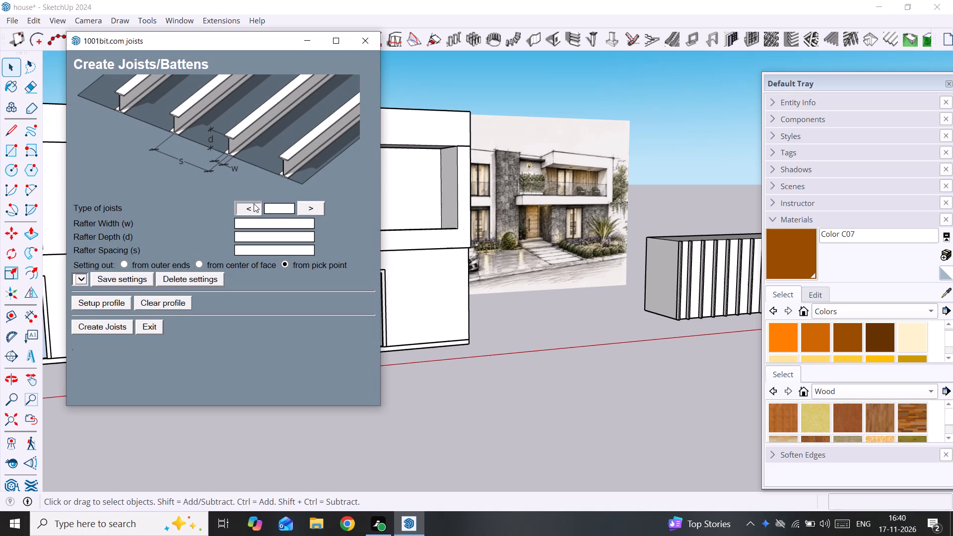
left_click(251, 205)
left_click(305, 211)
left_click(305, 211)
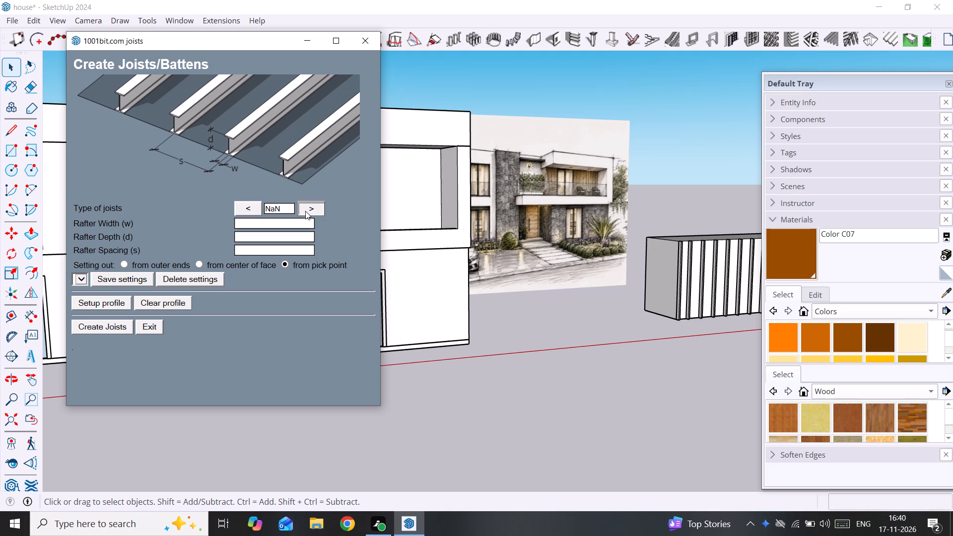
left_click(285, 203)
key("BackSpace")
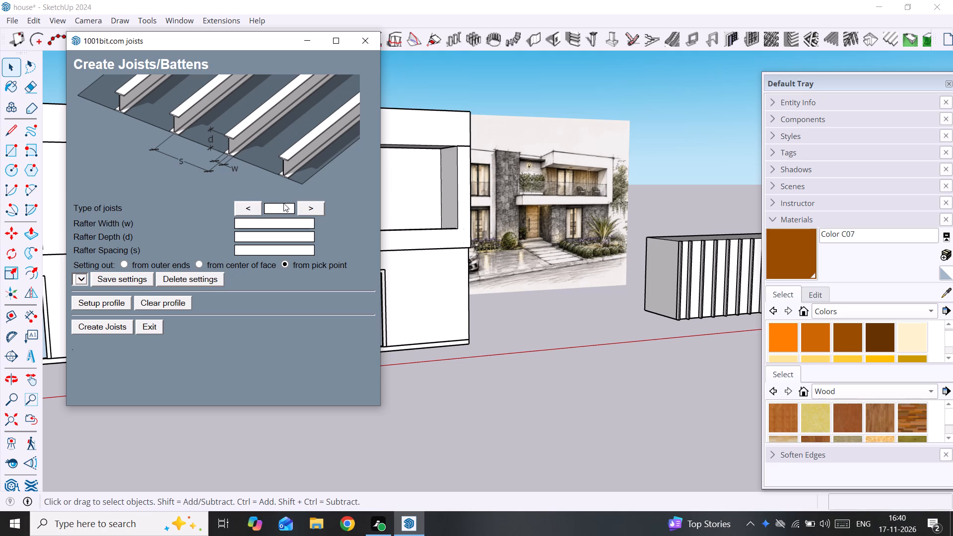
key("1")
key("Return")
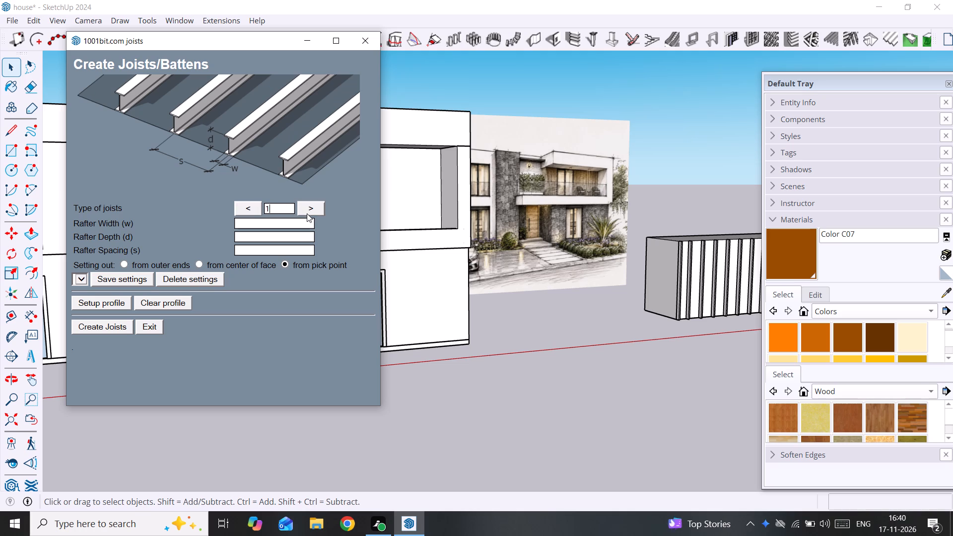
left_click(312, 210)
triple_click(313, 208)
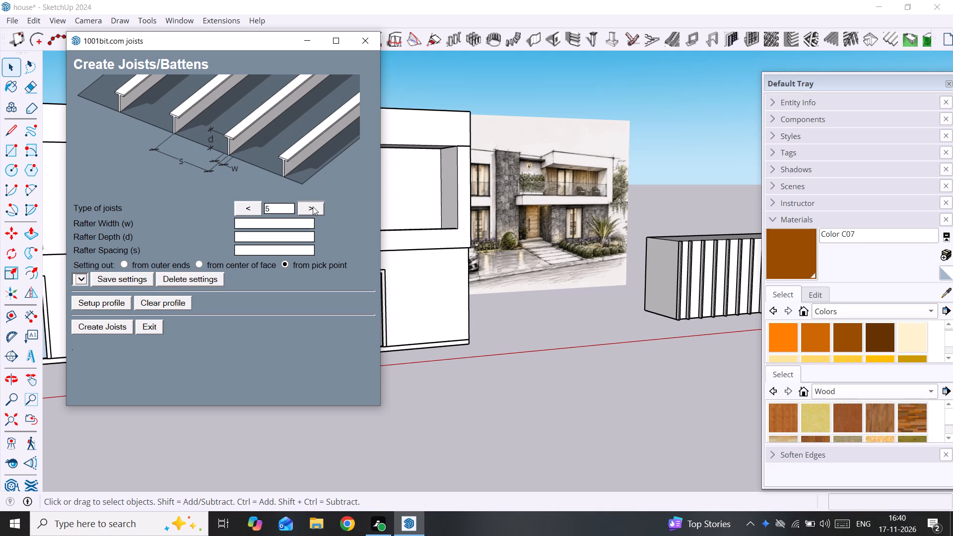
left_click(313, 206)
left_click(313, 206)
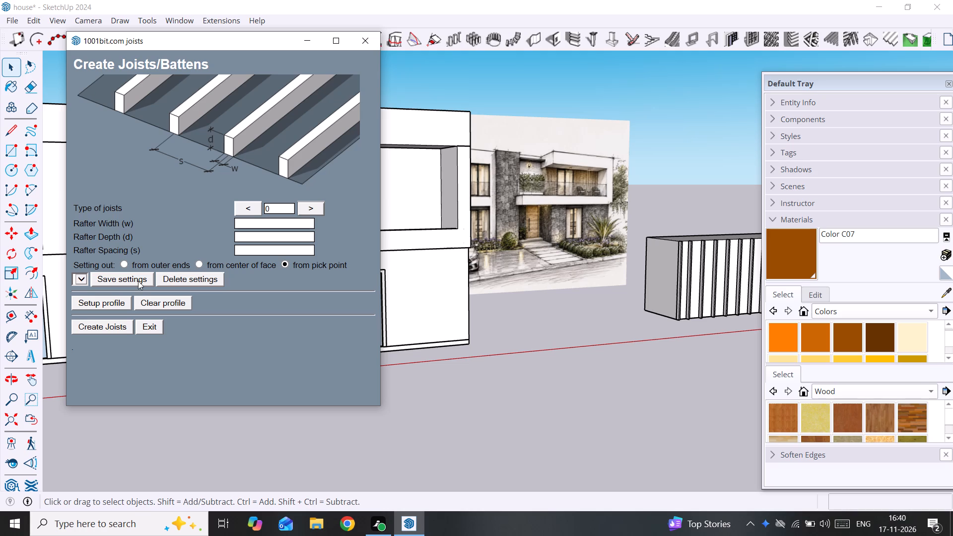
Set the rafter width of the rectangular joists to 6".
left_click(254, 224)
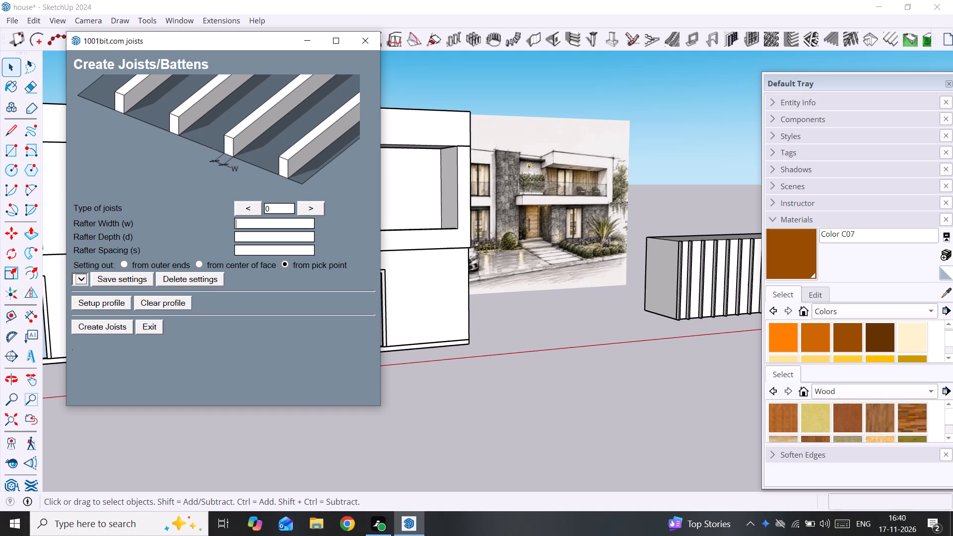
type("6\"")
key("Return")
Set the rafter depth to .5" and the rafter spacing to 6" for the rectangular joists.
left_click(248, 237)
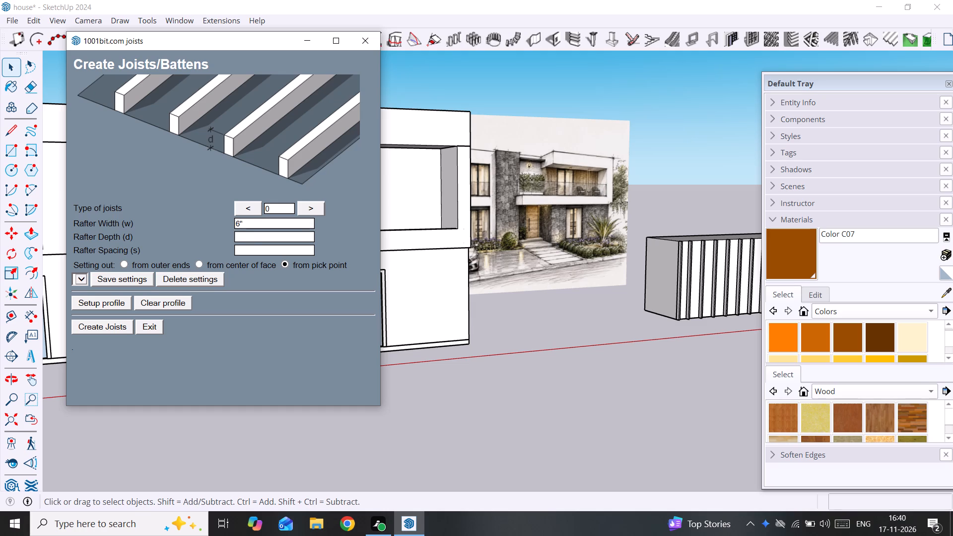
type(".5\"")
key("Return")
left_click(260, 246)
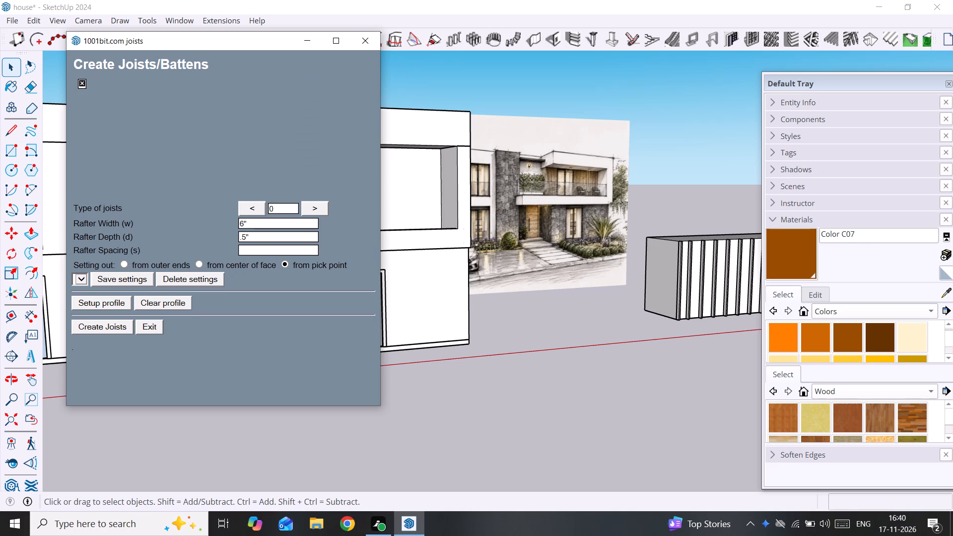
type("6\"")
key("Return")
Save the current joist values as a preset named custom setting 1.
left_click(118, 280)
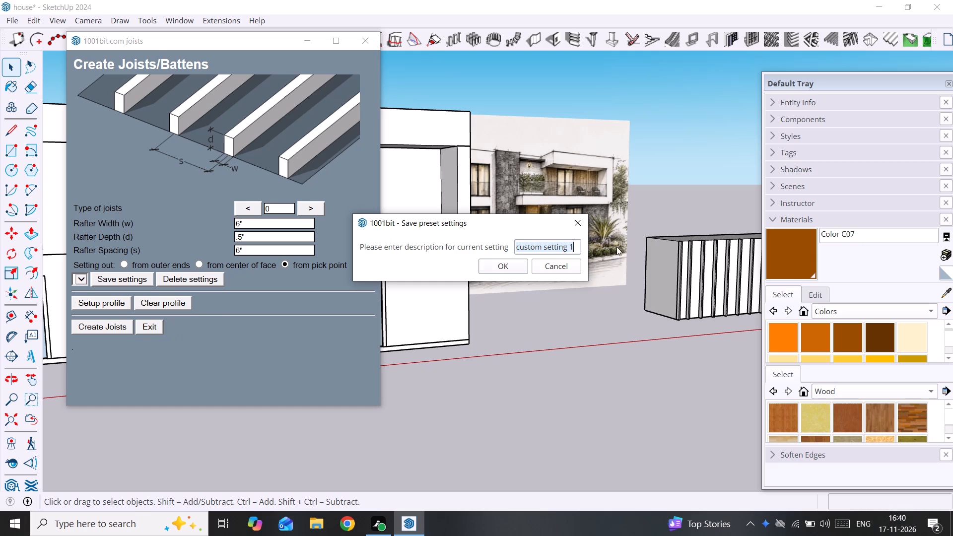
left_click(517, 263)
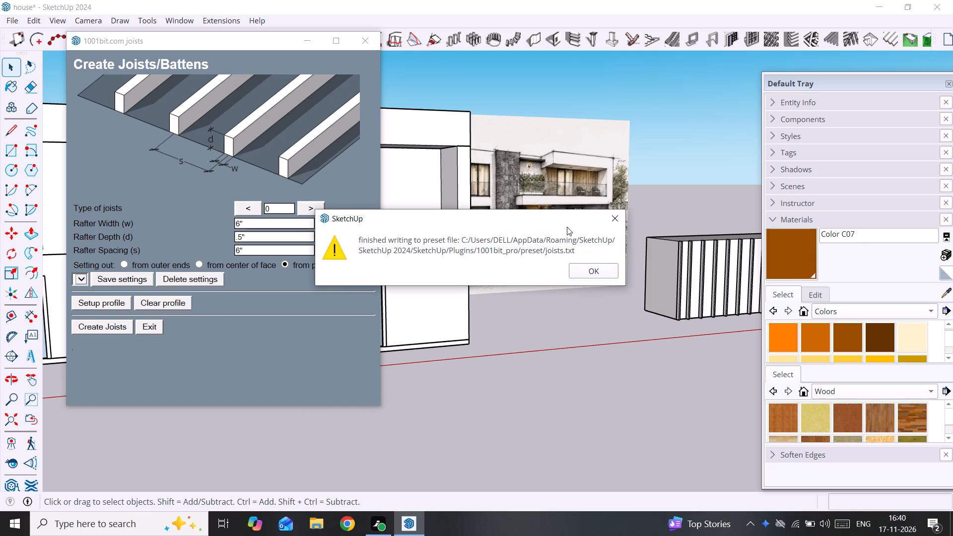
left_click(610, 213)
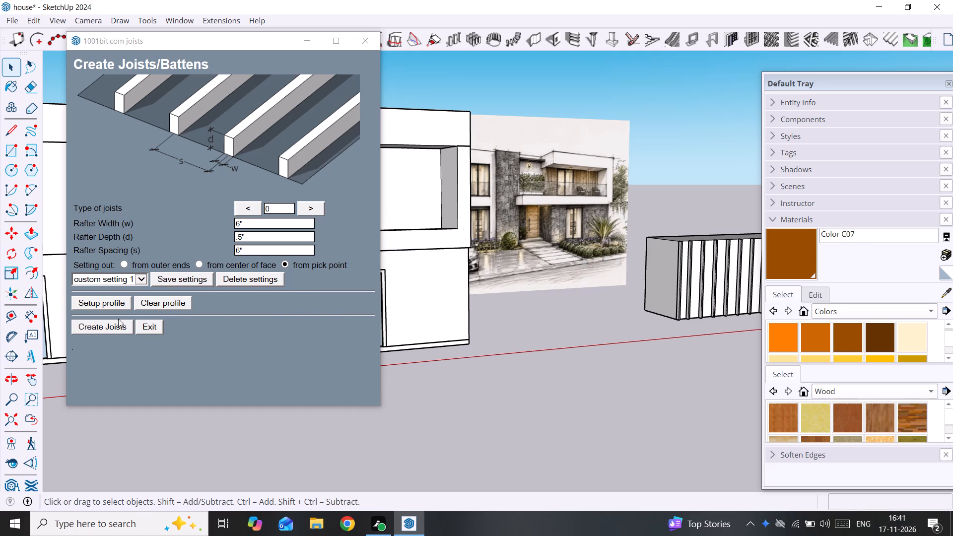
Create the joists from the upper-floor balcony wall face, setting their direction along its vertical corner beside the gray side wall, bottom to top.
left_click(115, 323)
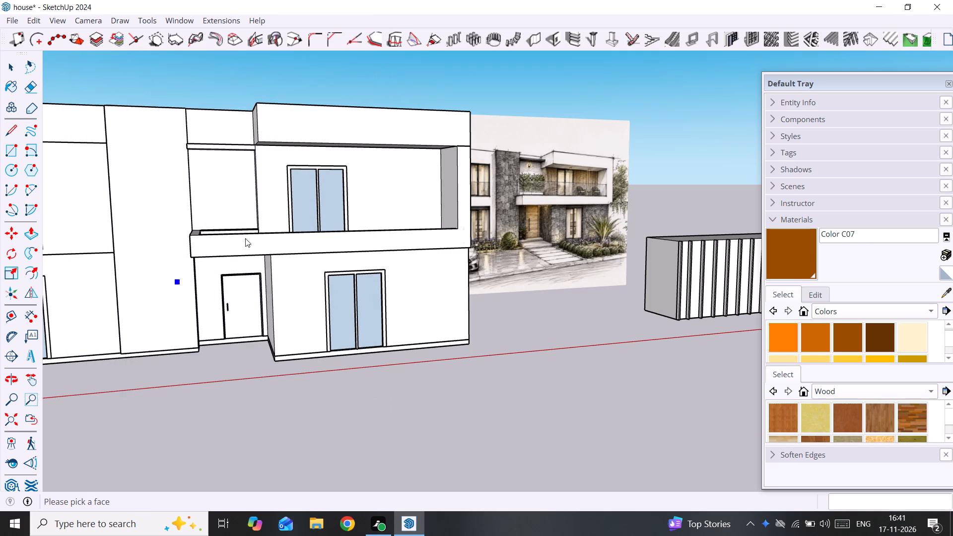
scroll(273, 194, "up", 7)
left_click(277, 169)
scroll(277, 169, "up", 3)
middle_click_drag(279, 169, 210, 198)
scroll(496, 132, "up", 5)
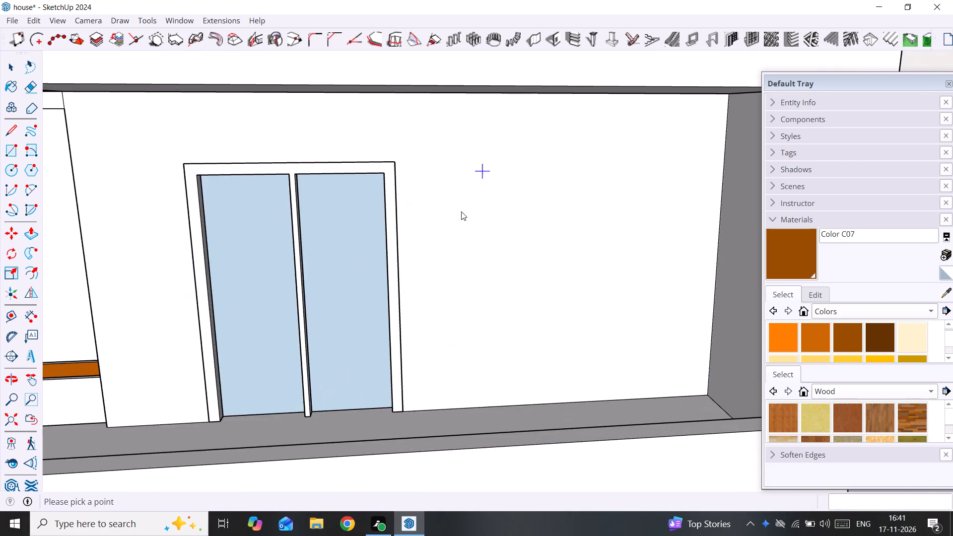
scroll(461, 211, "up", 3)
middle_click(459, 215)
scroll(459, 215, "down", 9)
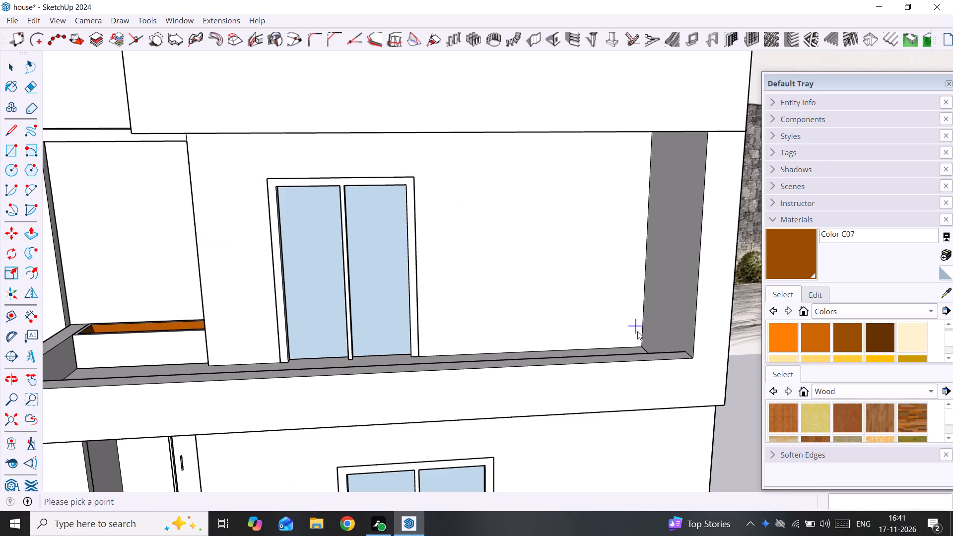
left_click(642, 344)
middle_click_drag(652, 186, 686, 79)
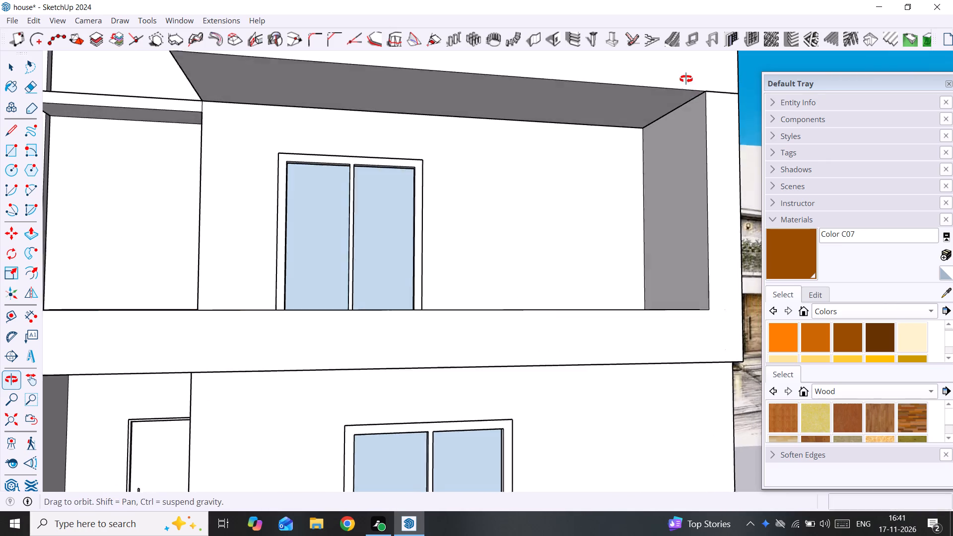
middle_click_drag(686, 79, 685, 79)
left_click(638, 131)
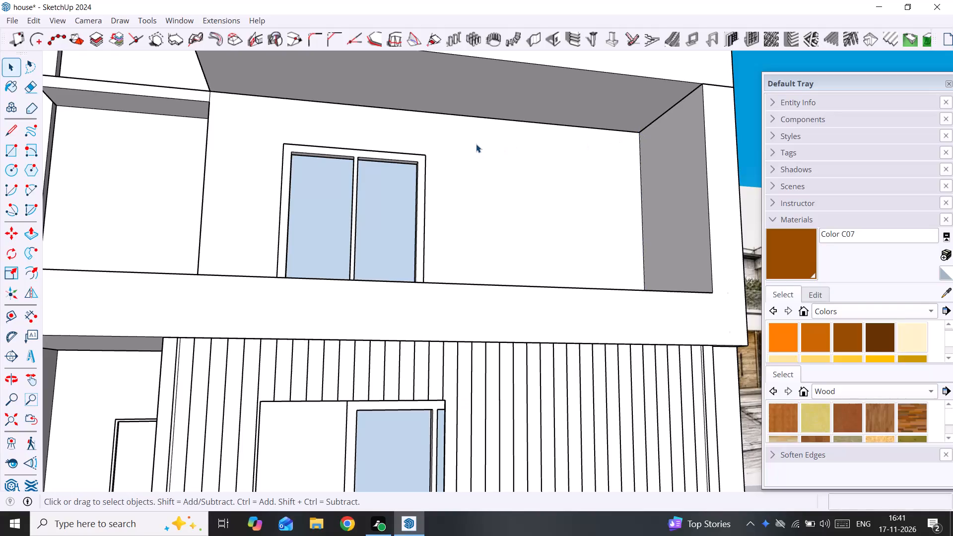
Move the batten group from the ground-floor wall up about 11' 10 5/8" onto the balcony's back wall, matching its upper corner.
scroll(476, 144, "down", 10)
middle_click_drag(474, 175, 482, 279)
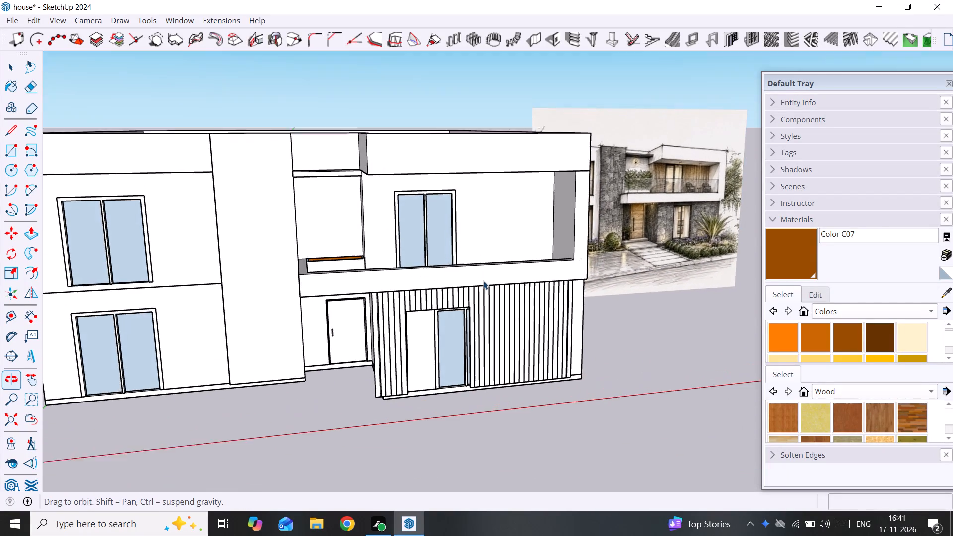
scroll(477, 314, "up", 3)
middle_click_drag(303, 317, 354, 311)
middle_click_drag(336, 311, 289, 311)
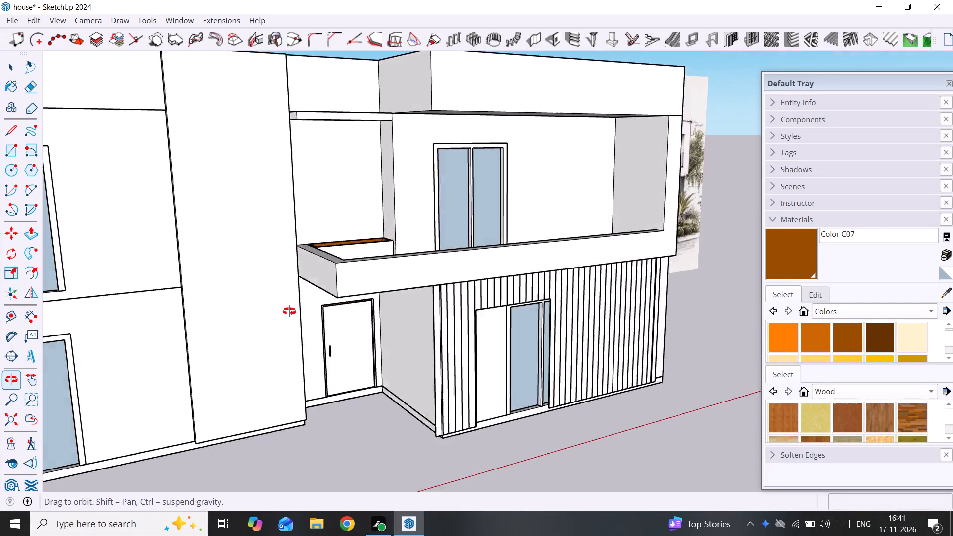
middle_click_drag(289, 311, 193, 313)
scroll(436, 314, "up", 4)
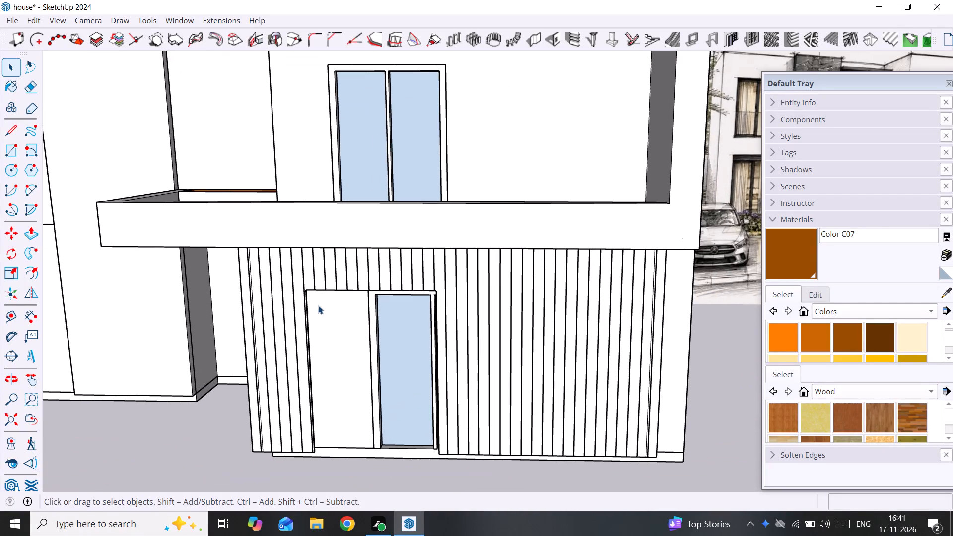
scroll(300, 305, "down", 3)
middle_click_drag(300, 305, 450, 294)
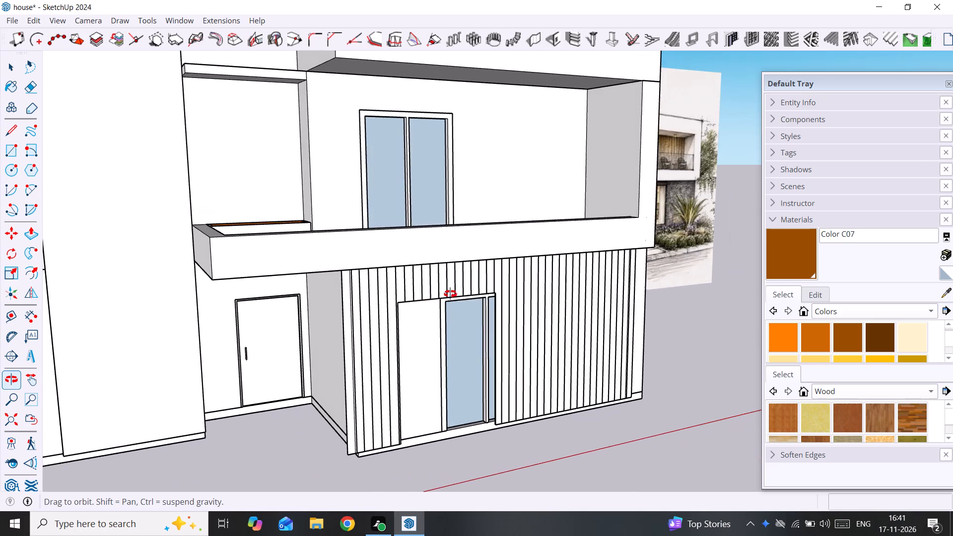
middle_click_drag(450, 294, 495, 208)
middle_click_drag(495, 206, 519, 126)
left_click(534, 182)
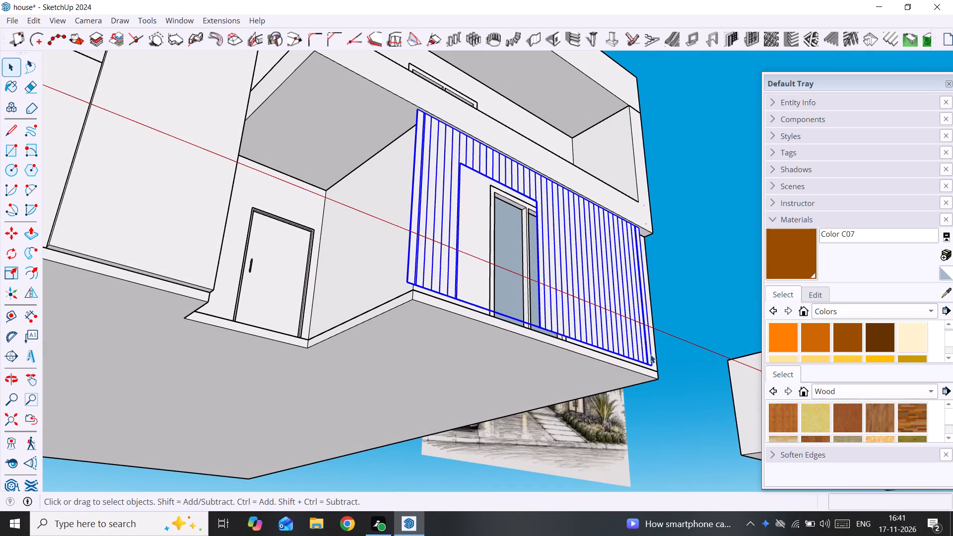
key("m")
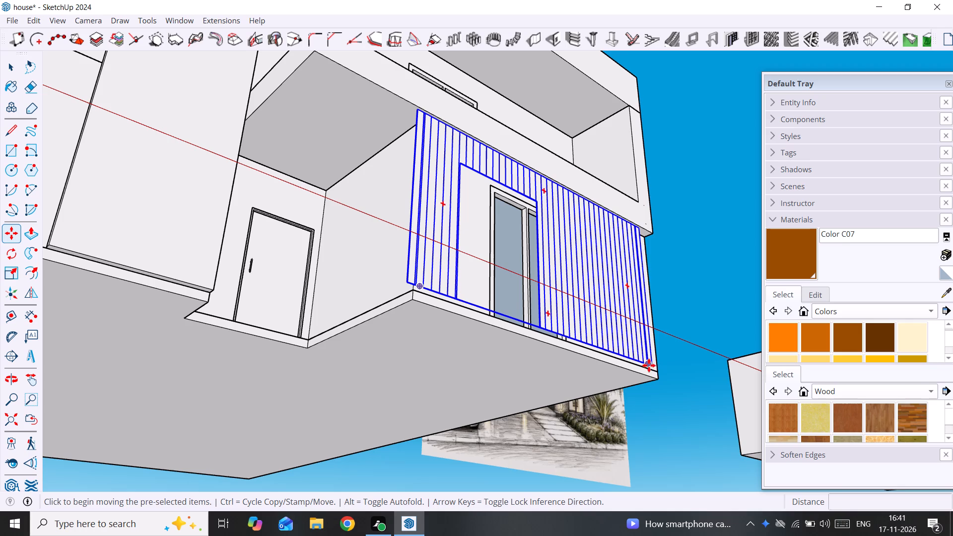
left_click(640, 230)
middle_click_drag(576, 139, 578, 259)
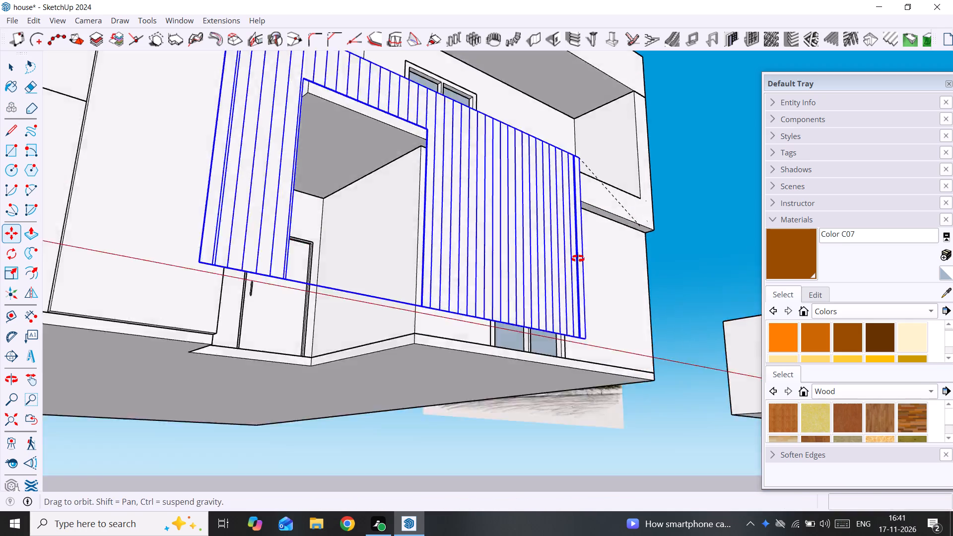
middle_click_drag(578, 259, 573, 332)
scroll(593, 71, "up", 4)
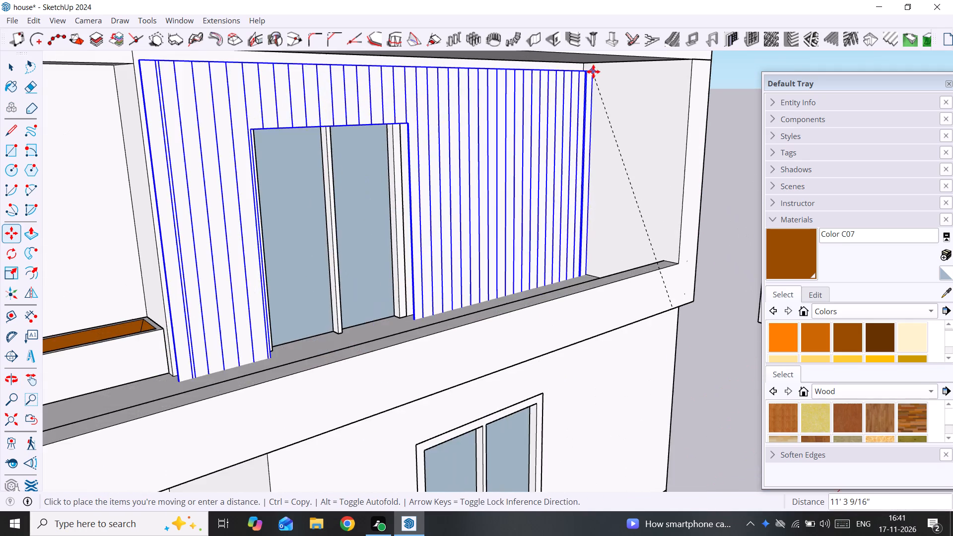
middle_click_drag(591, 75, 556, 61)
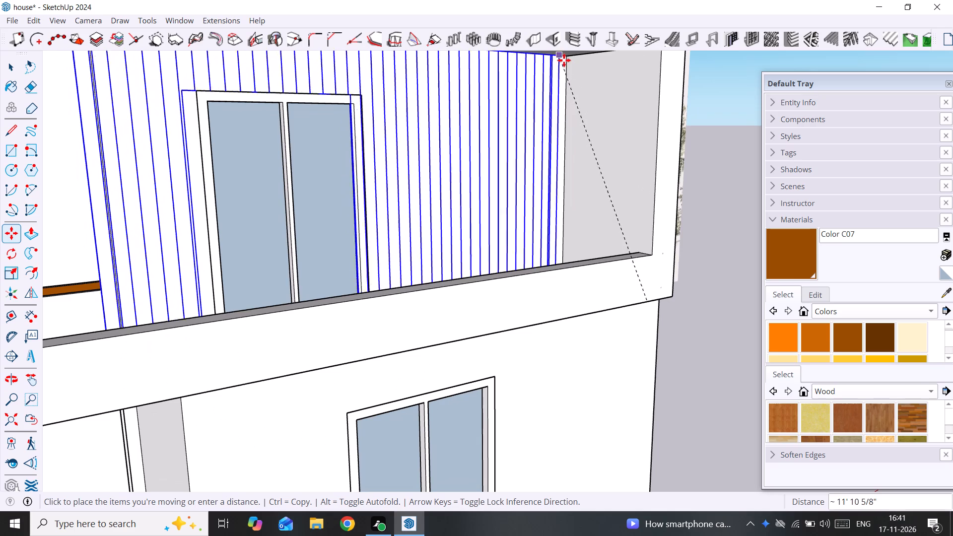
left_click(564, 60)
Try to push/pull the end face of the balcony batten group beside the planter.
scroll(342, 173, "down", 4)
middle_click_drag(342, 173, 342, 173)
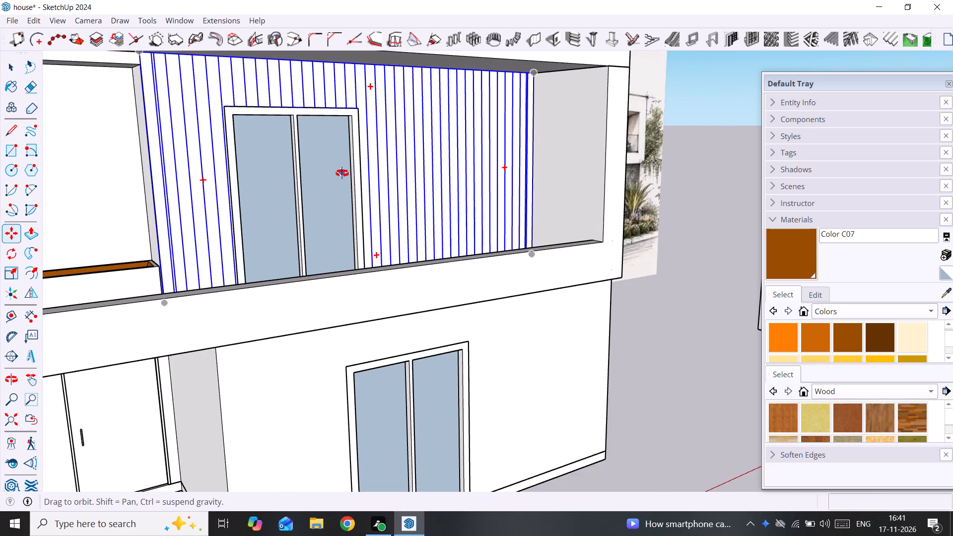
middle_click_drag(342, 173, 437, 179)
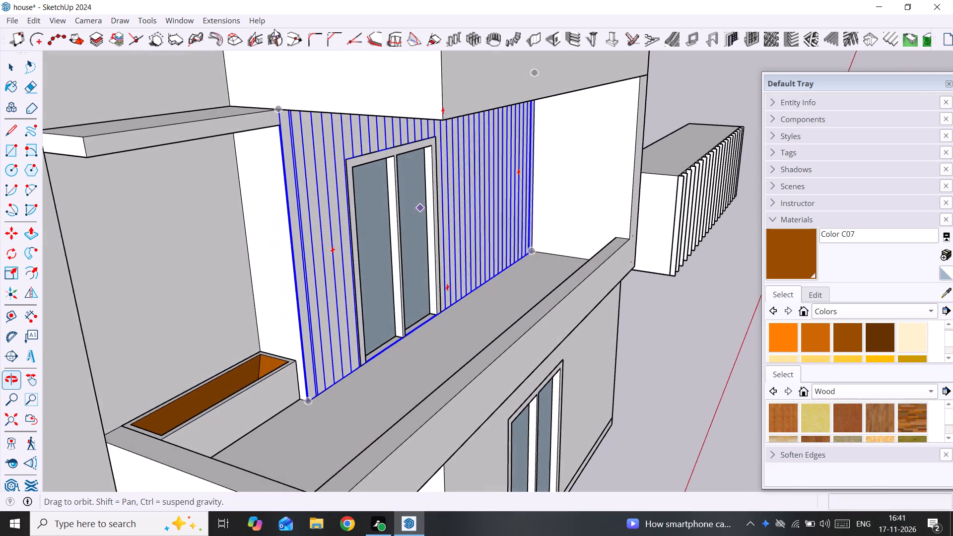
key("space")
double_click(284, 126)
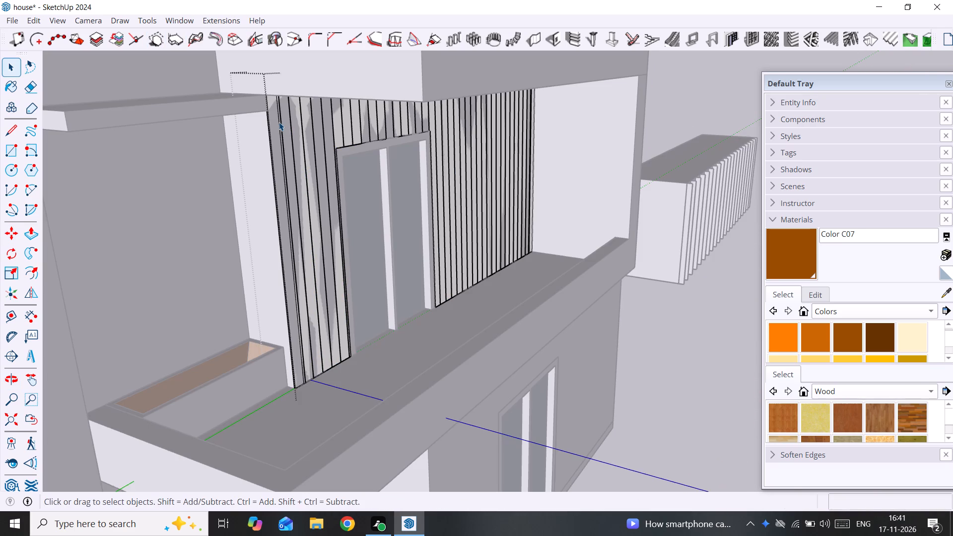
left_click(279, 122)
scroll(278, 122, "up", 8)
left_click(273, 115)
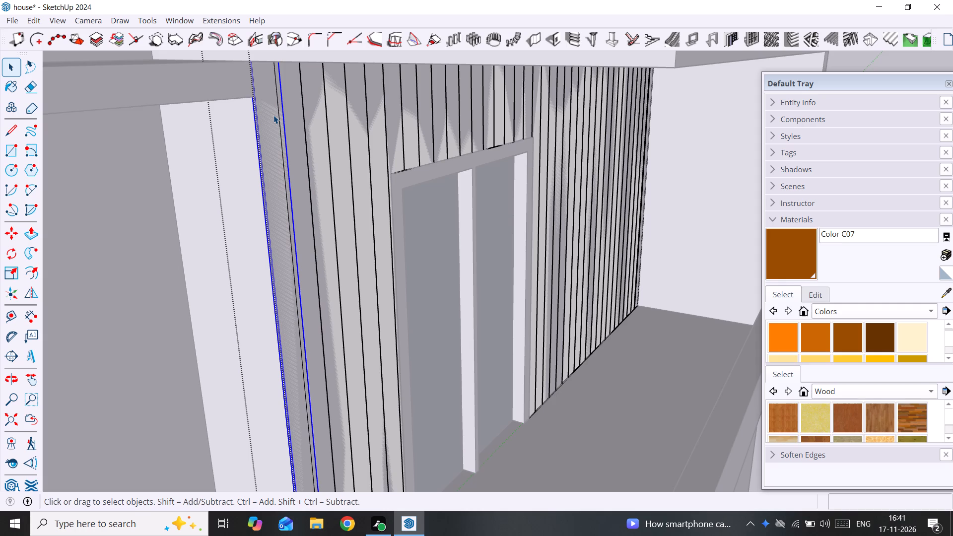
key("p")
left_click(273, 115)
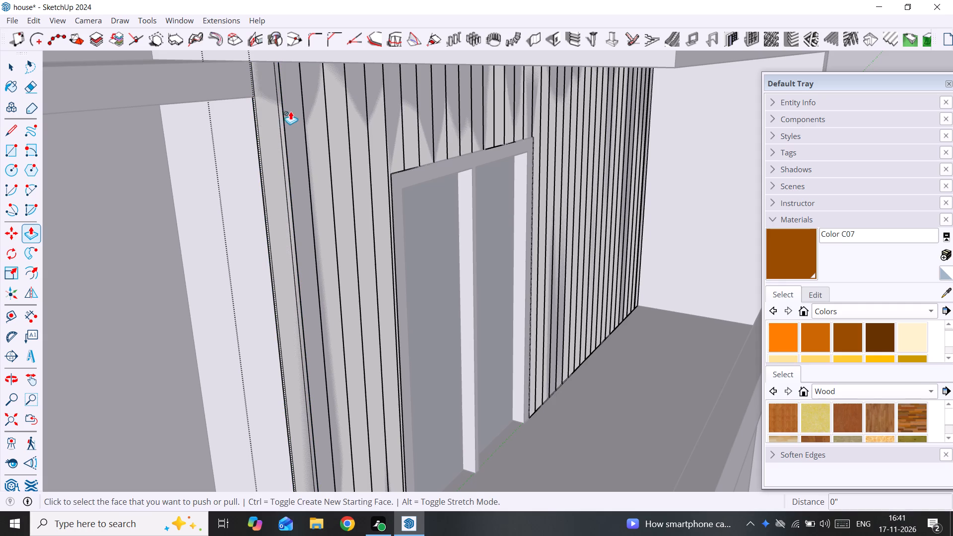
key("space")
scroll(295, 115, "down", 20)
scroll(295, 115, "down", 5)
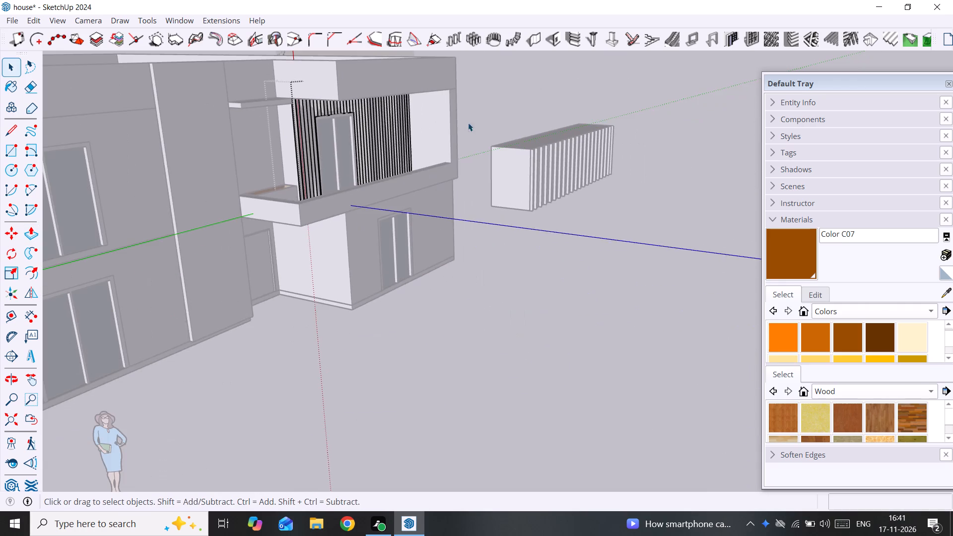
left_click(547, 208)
Delete the test battens from the freestanding block beside the house.
scroll(427, 155, "up", 3)
middle_click_drag(406, 148, 244, 143)
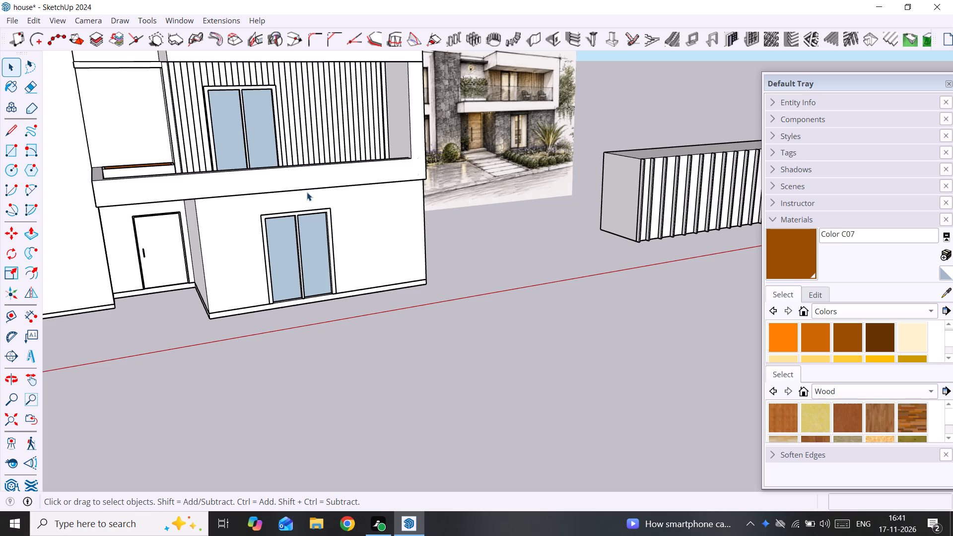
scroll(307, 192, "down", 8)
left_click(554, 178)
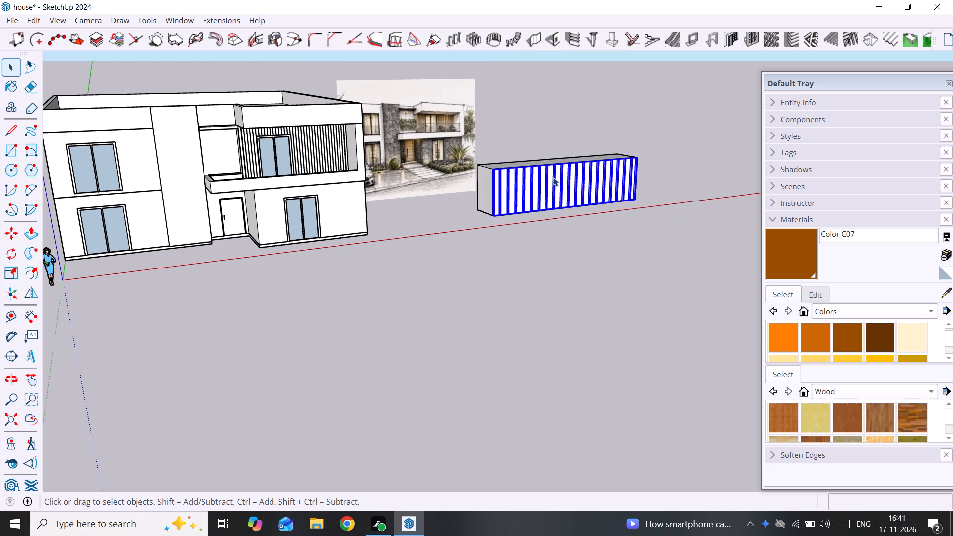
key("Delete")
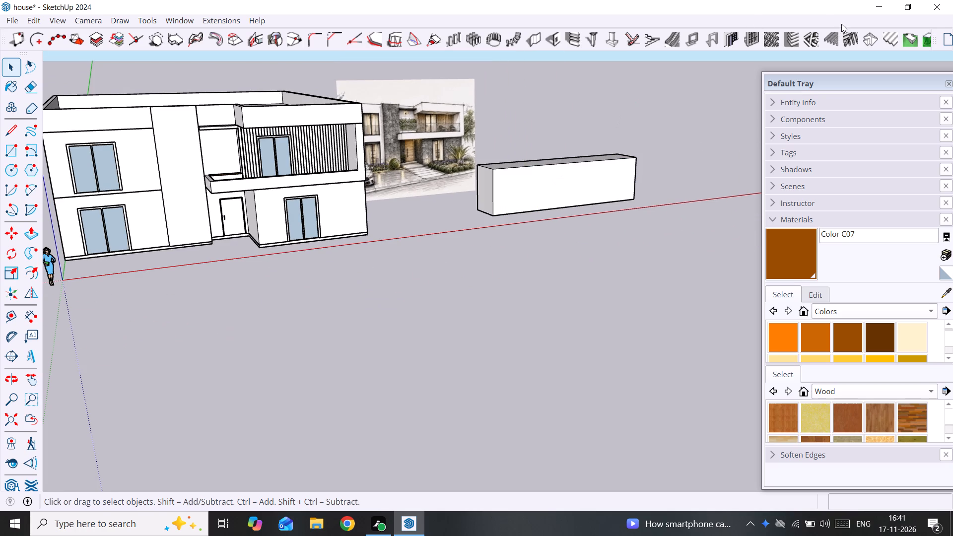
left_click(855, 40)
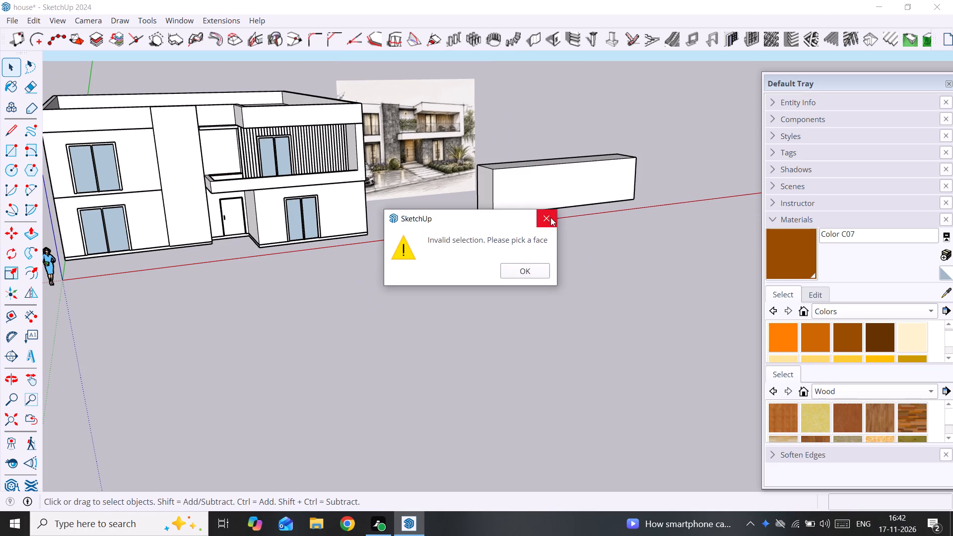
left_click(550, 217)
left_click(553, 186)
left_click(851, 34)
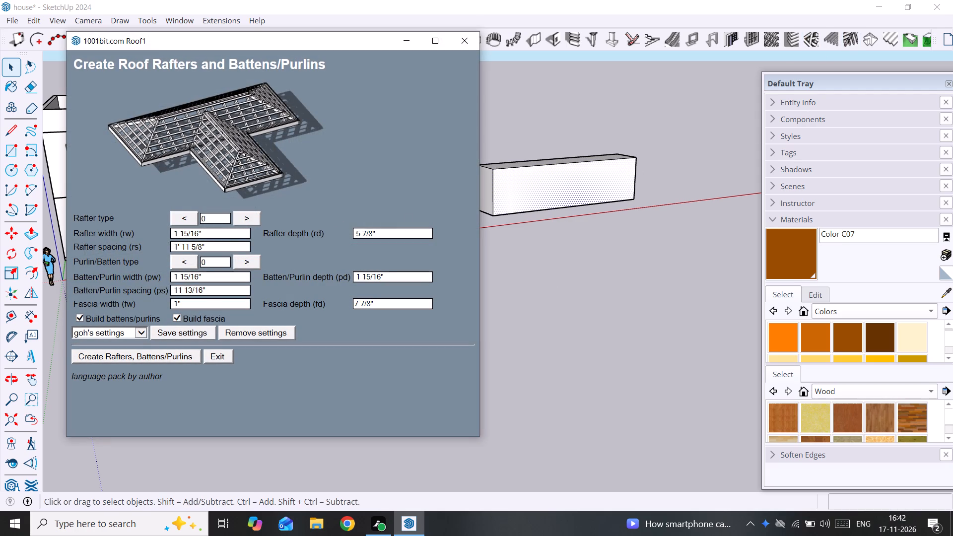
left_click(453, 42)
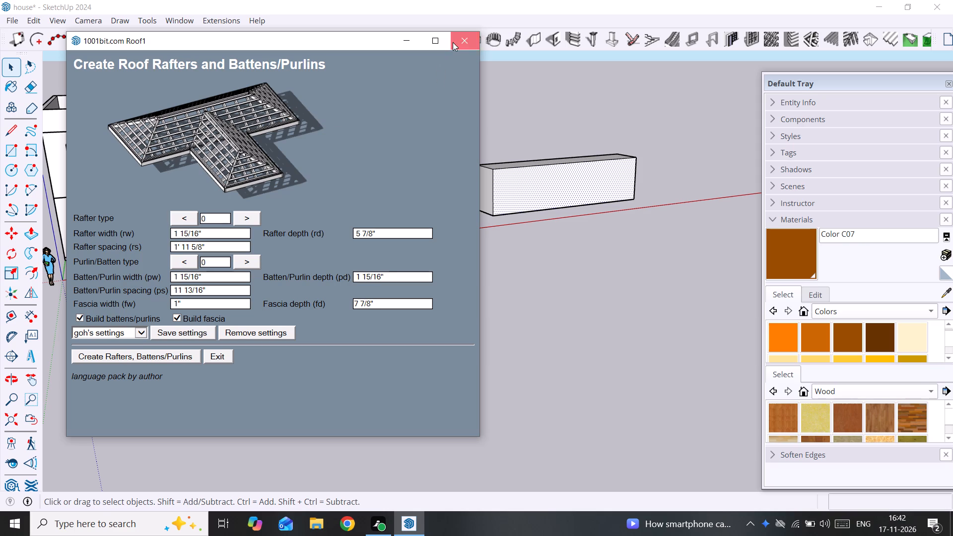
Delete the entire freestanding test block beside the house.
left_click(619, 126)
triple_click(606, 161)
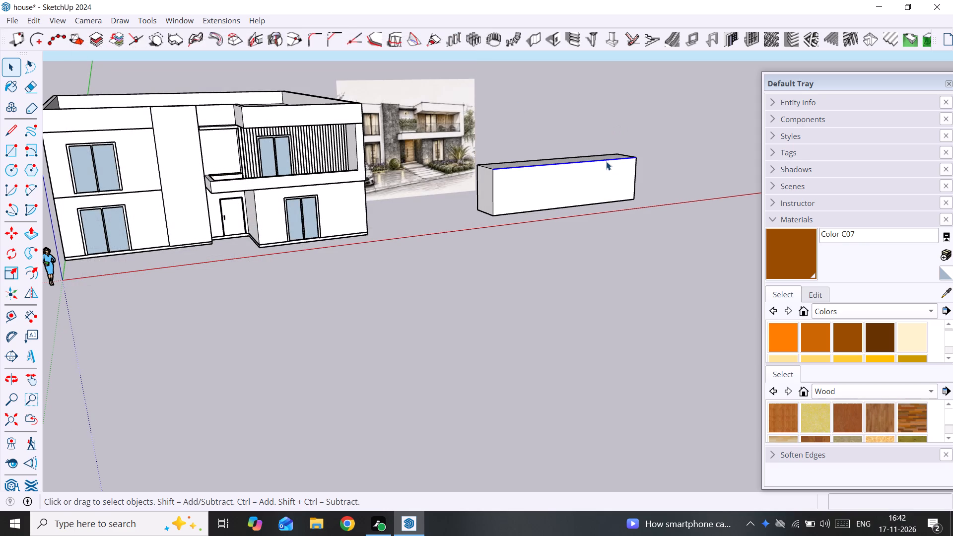
key("Delete")
scroll(537, 177, "down", 4)
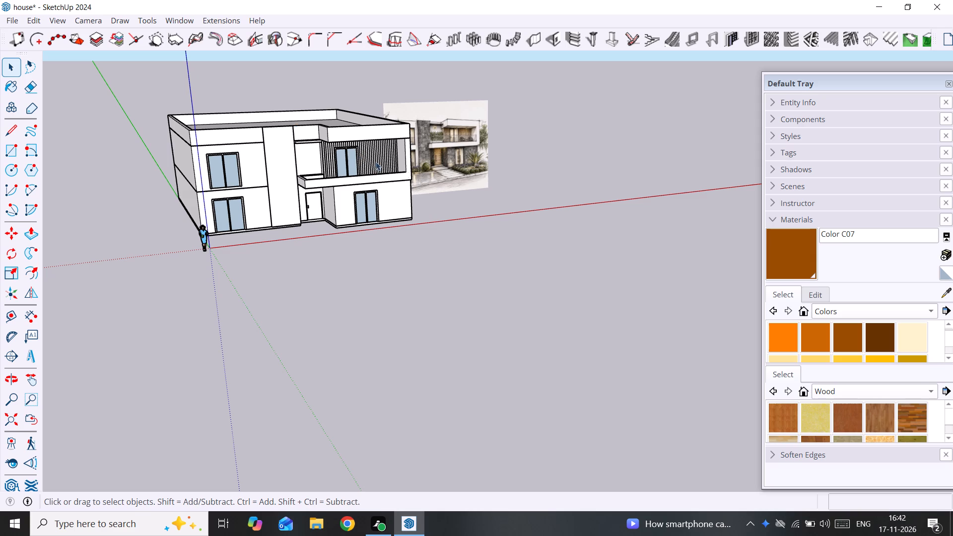
Open the base plinth group under the house's ground floor for editing.
scroll(479, 139, "up", 3)
scroll(428, 254, "up", 6)
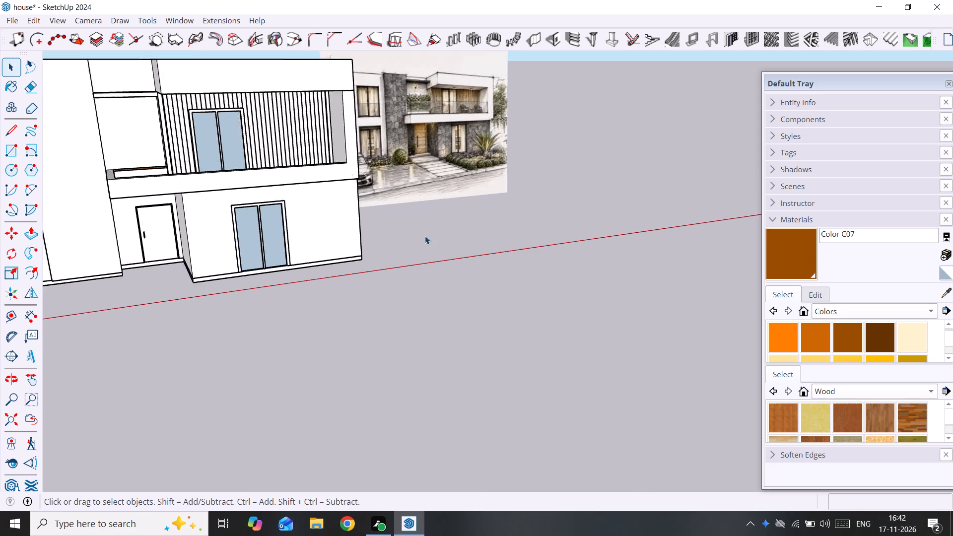
scroll(445, 176, "up", 3)
scroll(447, 158, "down", 2)
middle_click_drag(447, 158, 621, 129, "shift")
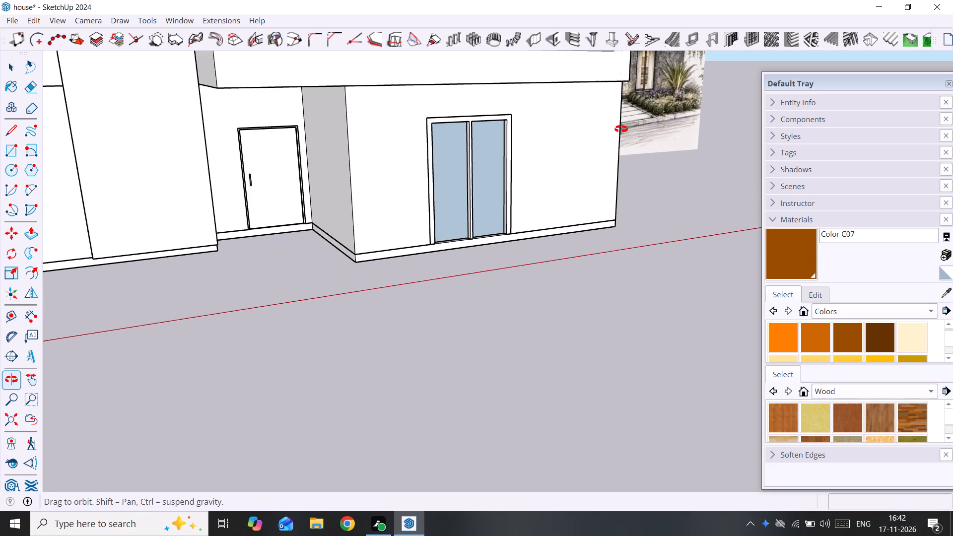
middle_click_drag(621, 129, 535, 165, "shift")
scroll(535, 165, "down", 11)
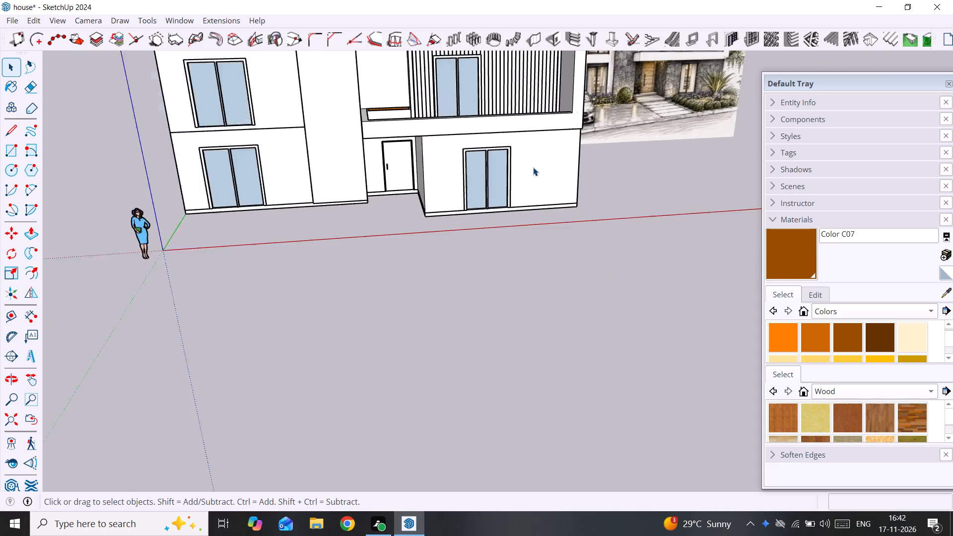
scroll(533, 167, "down", 1)
middle_click_drag(275, 257, 254, 266, "shift")
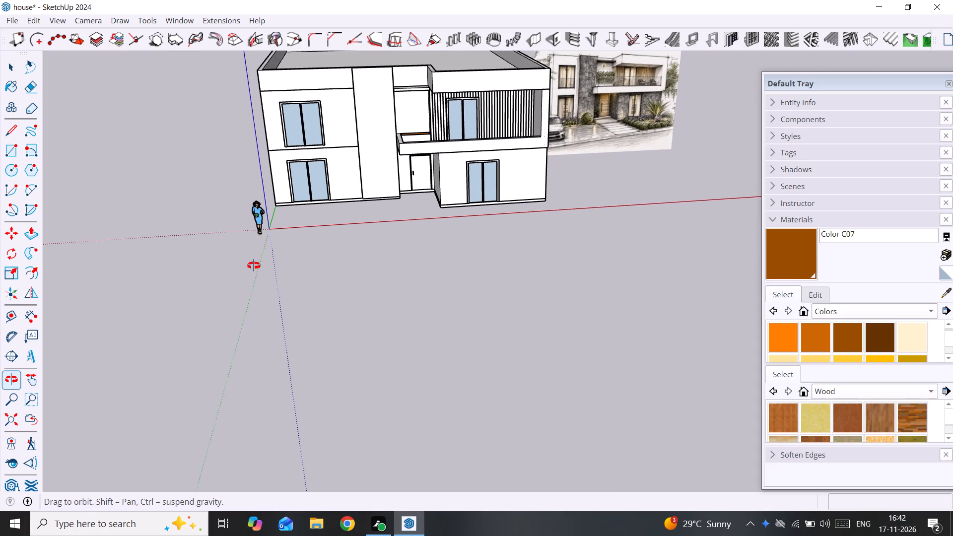
middle_click_drag(254, 266, 302, 260, "shift")
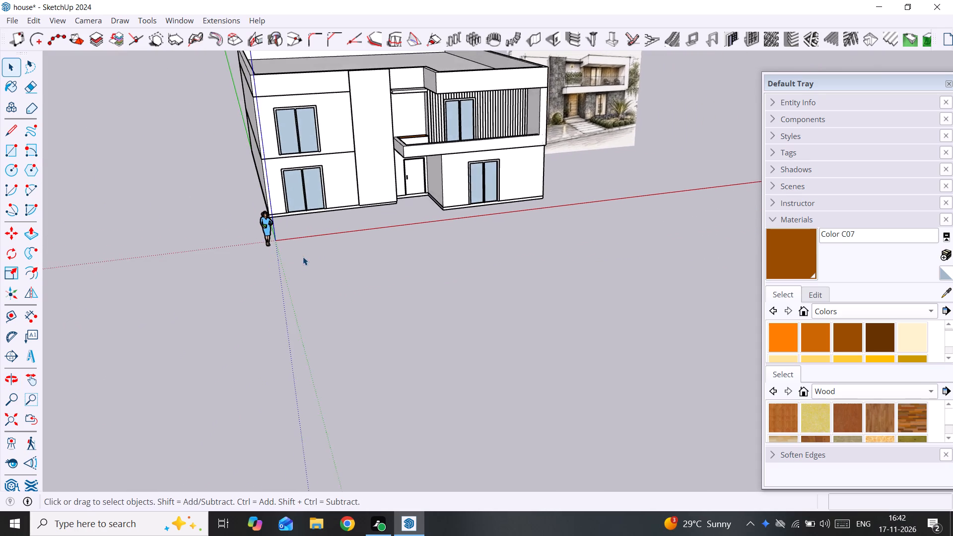
scroll(302, 253, "up", 3)
double_click(319, 201)
scroll(319, 201, "up", 4)
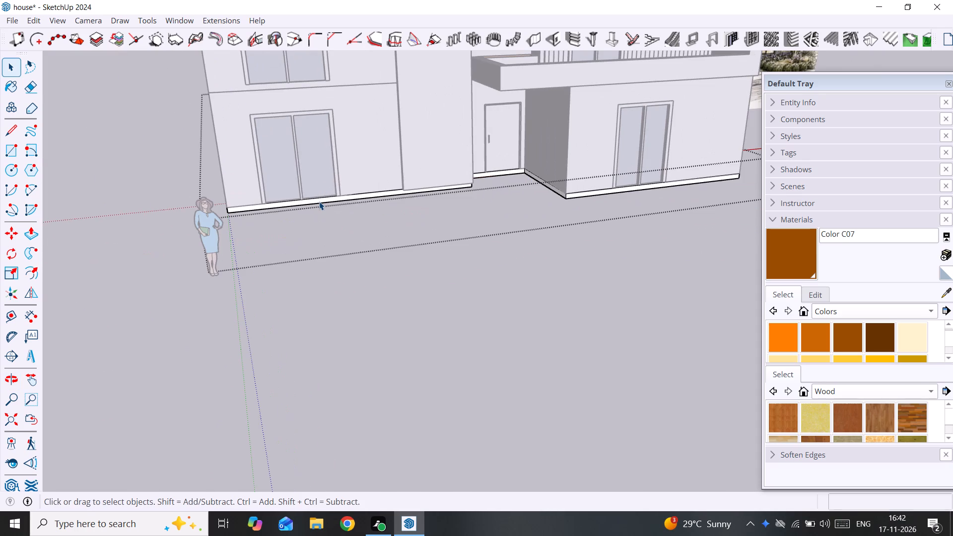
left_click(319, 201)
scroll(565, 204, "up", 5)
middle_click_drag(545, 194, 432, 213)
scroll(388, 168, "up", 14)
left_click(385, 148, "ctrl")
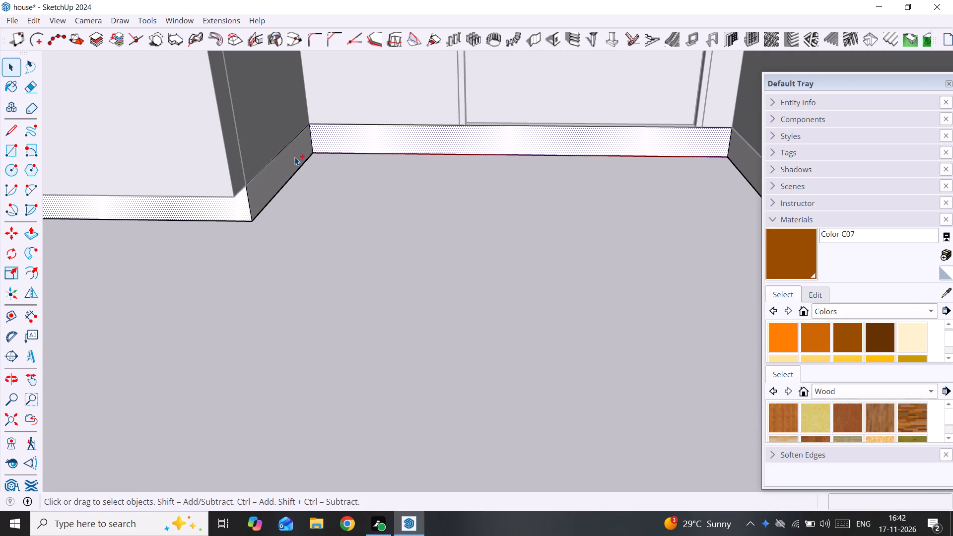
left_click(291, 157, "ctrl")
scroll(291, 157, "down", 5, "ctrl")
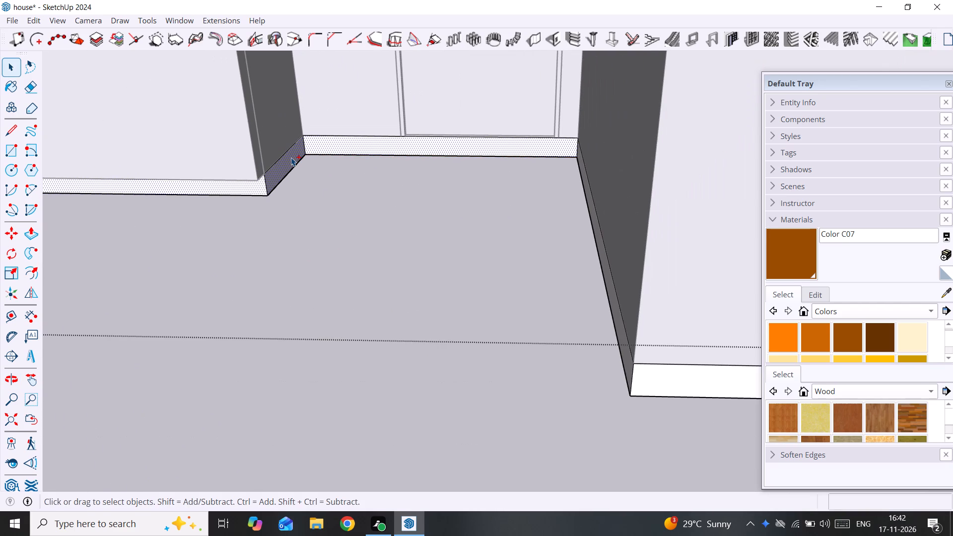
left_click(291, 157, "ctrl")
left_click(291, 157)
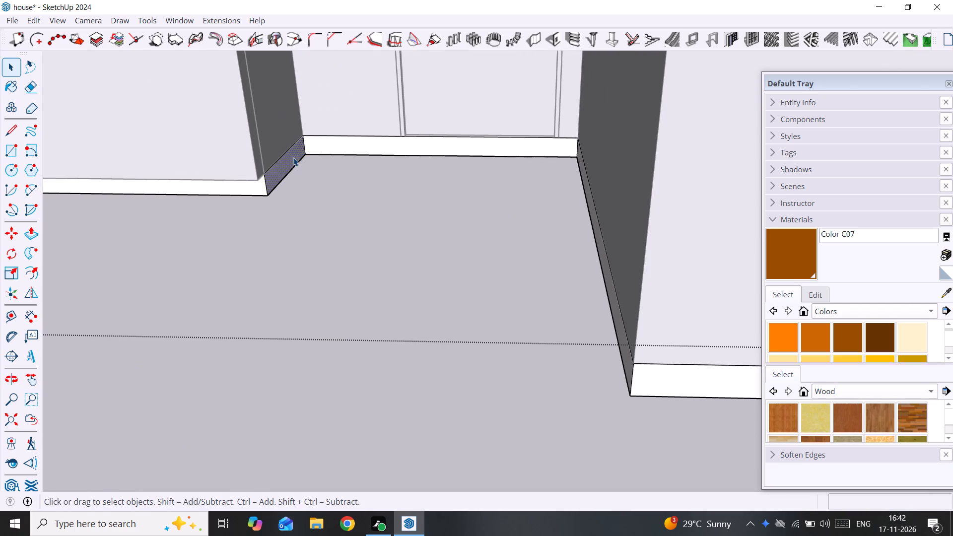
Push/pull the plinth's front face below the wing left of the entrance door outward by 10'.
scroll(293, 157, "down", 5)
middle_click_drag(327, 160, 461, 161)
left_click(407, 179)
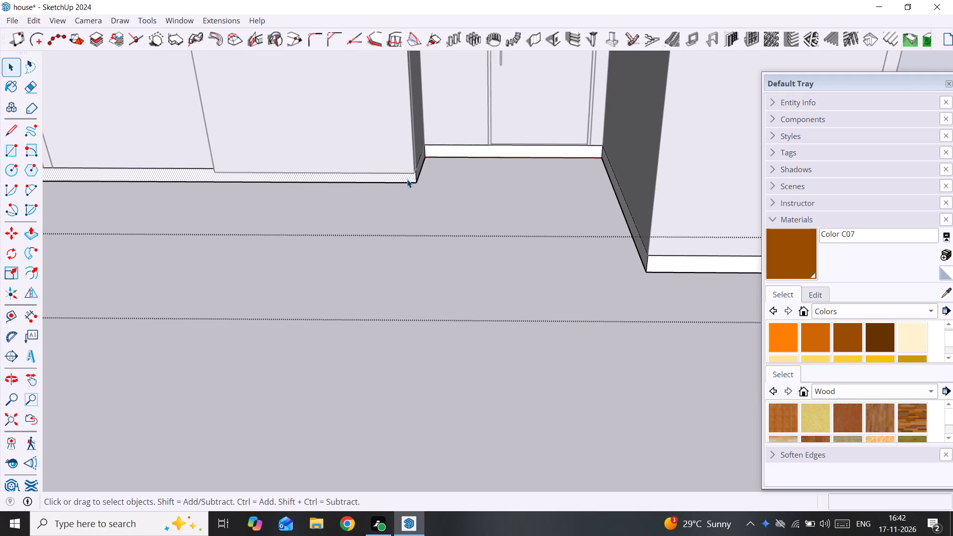
key("p")
left_click(407, 179)
scroll(422, 279, "down", 12)
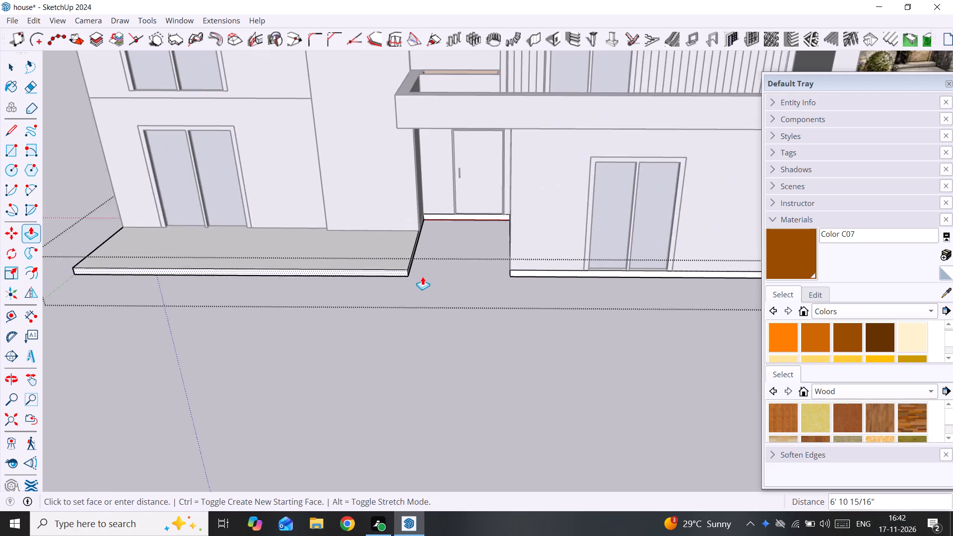
scroll(422, 276, "down", 16)
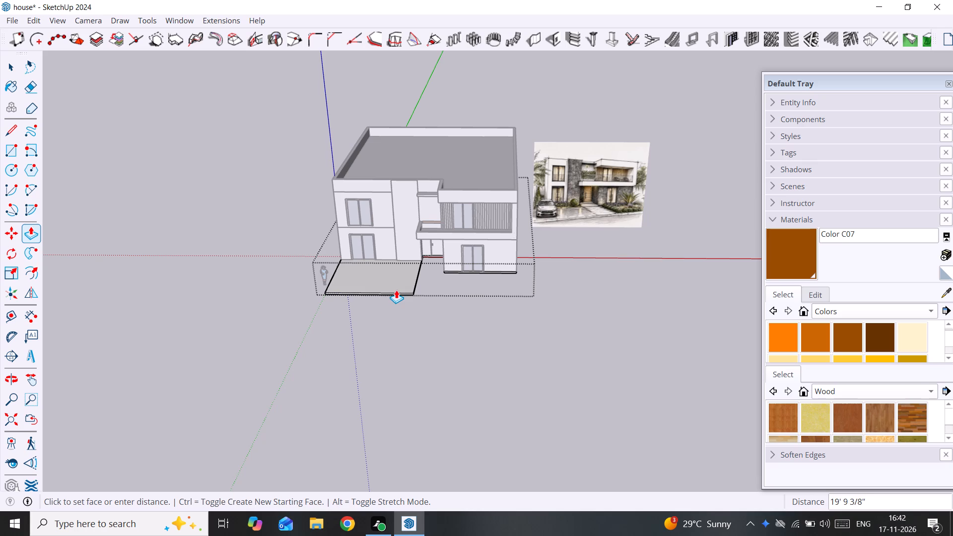
type("10'")
key("Return")
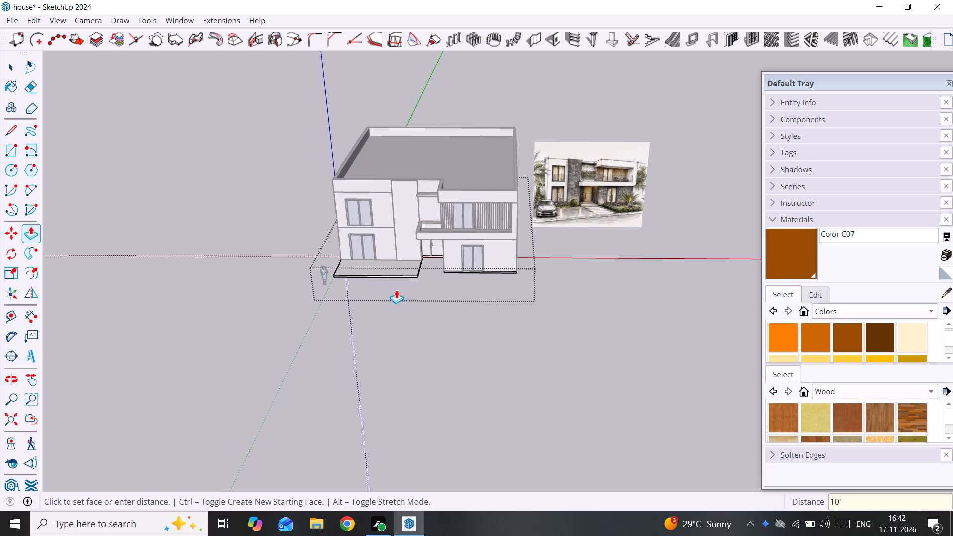
Extend the front face of the slab before the left wing outward by another 7'.
scroll(396, 290, "up", 14)
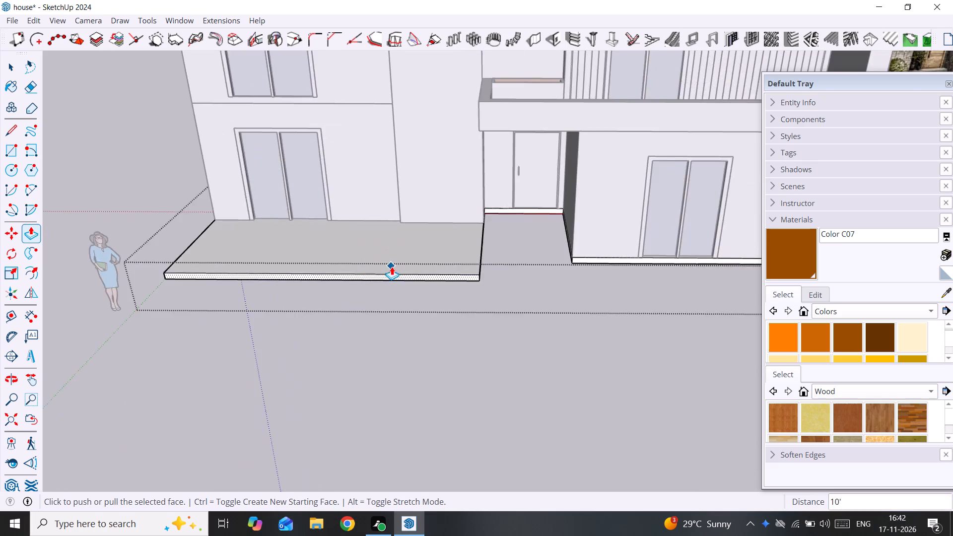
middle_click_drag(392, 268, 490, 265)
left_click(490, 280)
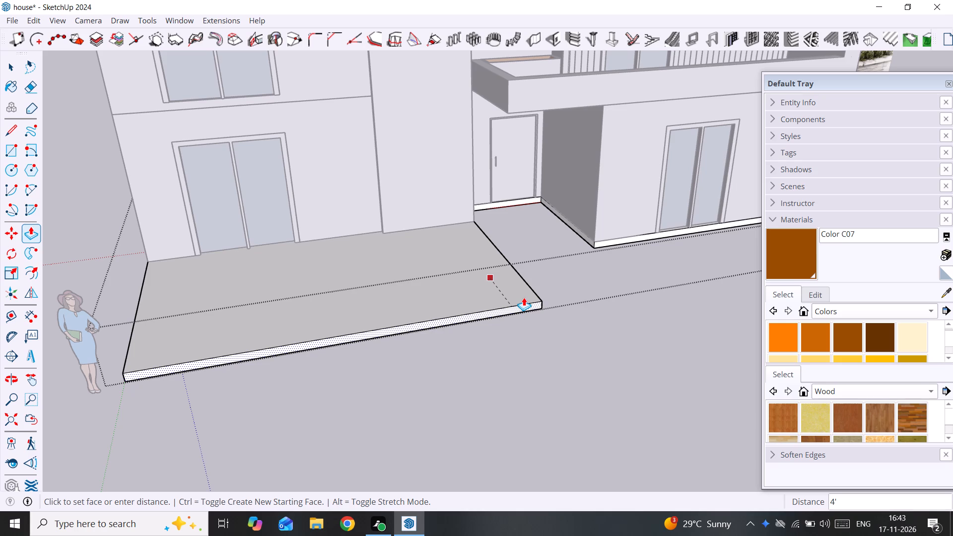
type("7'")
key("Return")
Push/pull the plinth's front face below the wing right of the entrance outward 10', level with the left slab's front edge.
scroll(610, 325, "up", 2)
middle_click_drag(601, 319, 532, 317)
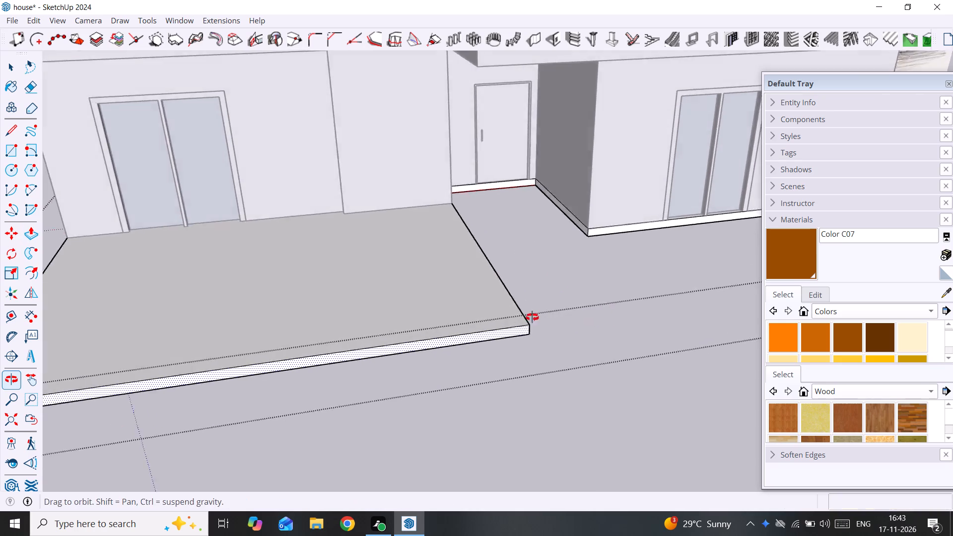
middle_click_drag(532, 317, 450, 313)
key("space")
left_click(587, 249)
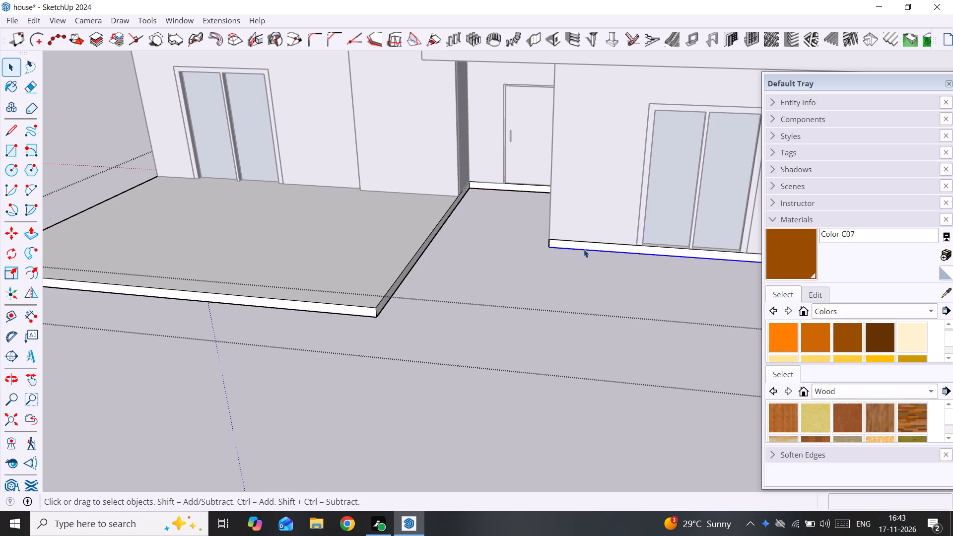
left_click(585, 244)
key("p")
left_click(585, 244)
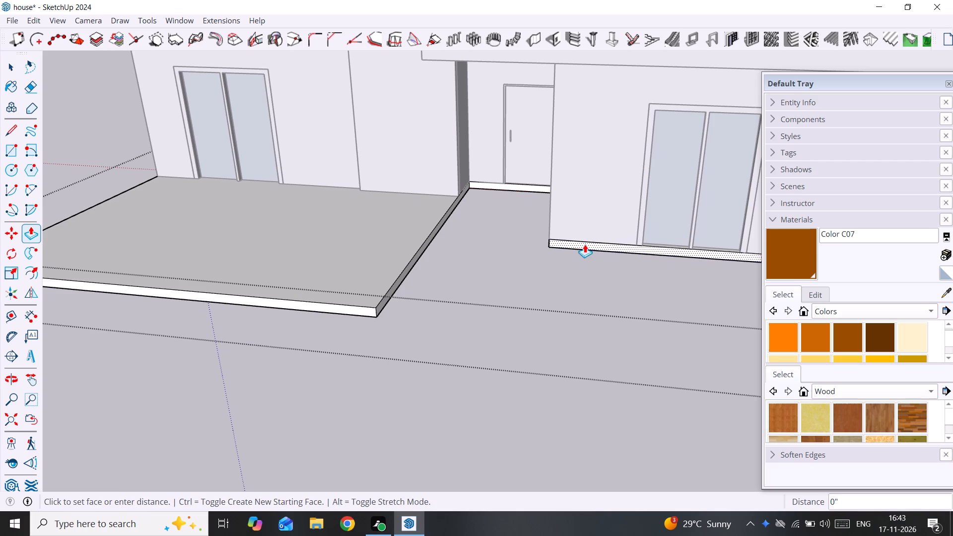
left_click(330, 312)
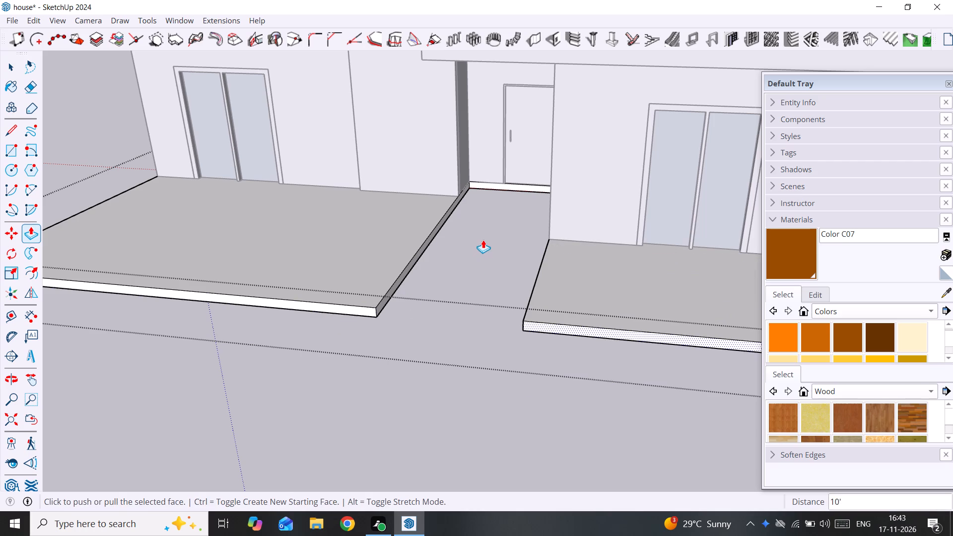
Push/pull the plinth face below the entrance door outward 20', flush with the front edges of the two side slabs.
scroll(483, 236, "up", 2)
middle_click_drag(484, 234, 569, 240)
key("space")
left_click(571, 176)
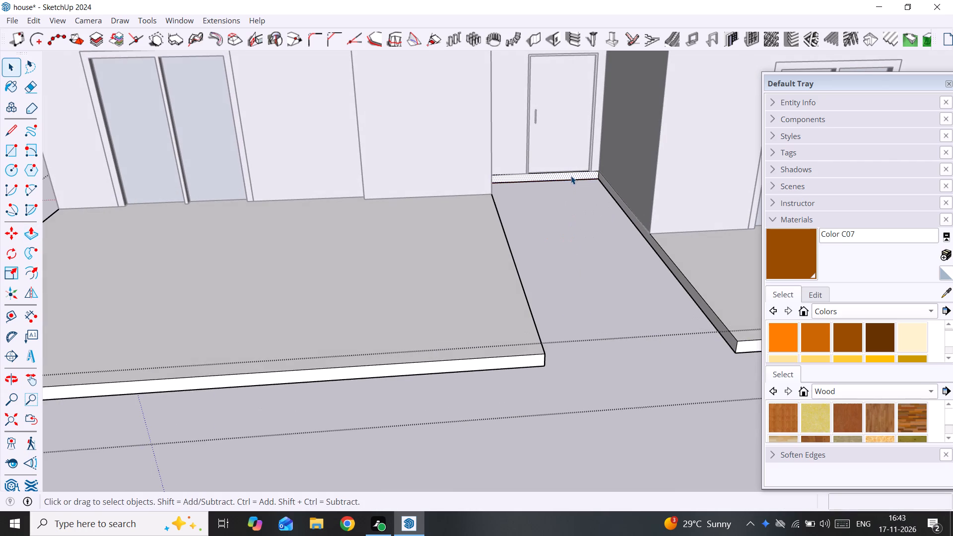
key("p")
left_click(571, 176)
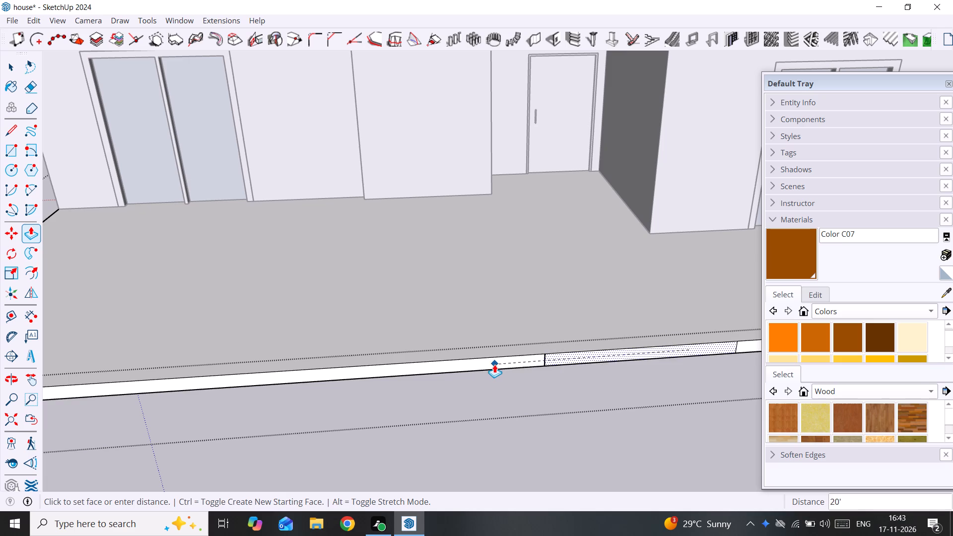
left_click(494, 364)
key("space")
scroll(563, 333, "down", 4)
scroll(563, 333, "down", 18)
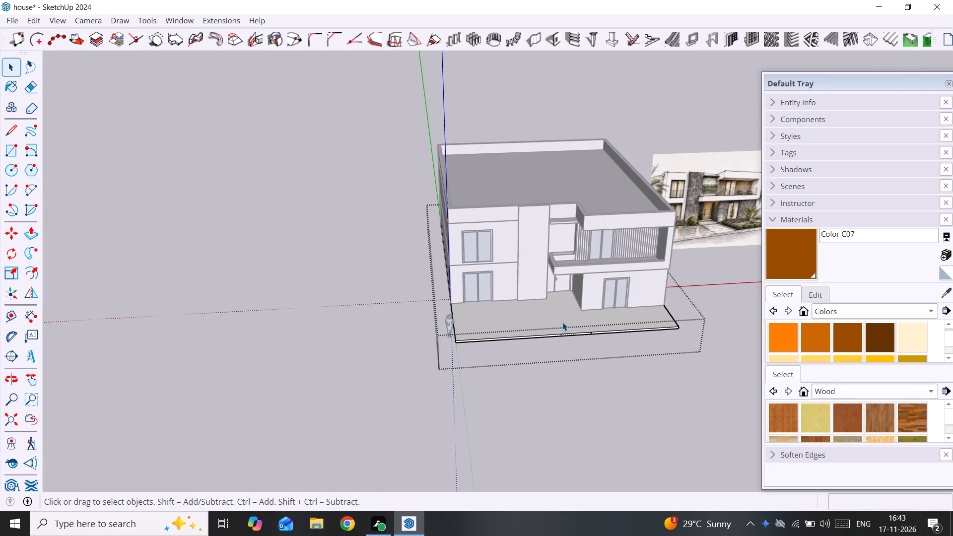
Measure the slab's depth from the left wing's front wall to the slab's outer edge.
middle_click_drag(556, 318, 537, 352, "shift")
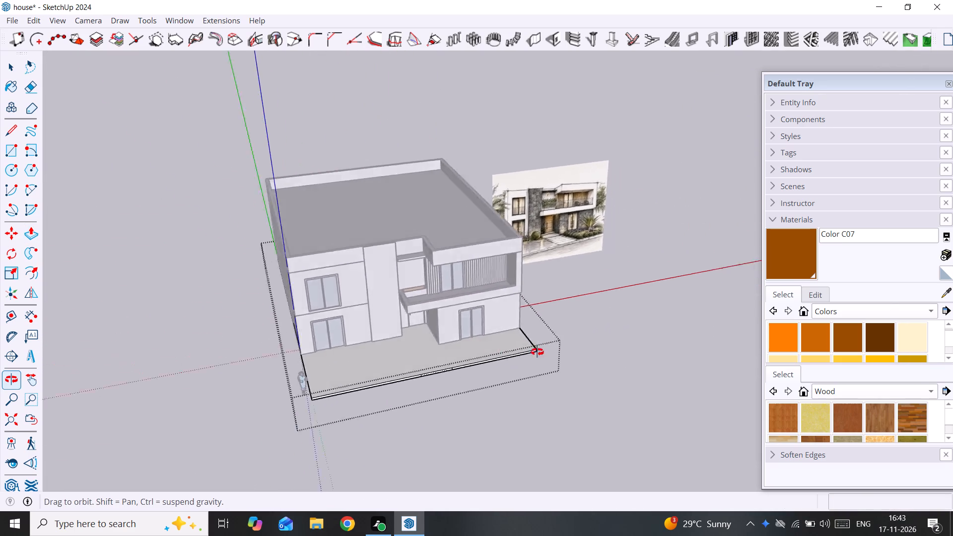
middle_click_drag(537, 352, 662, 359, "shift")
key("t")
scroll(424, 387, "up", 3)
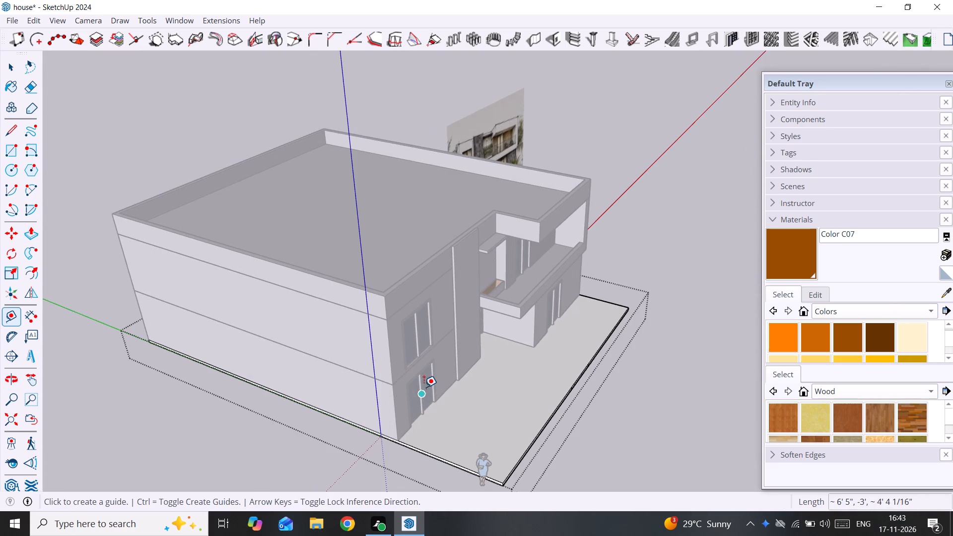
left_click(445, 392)
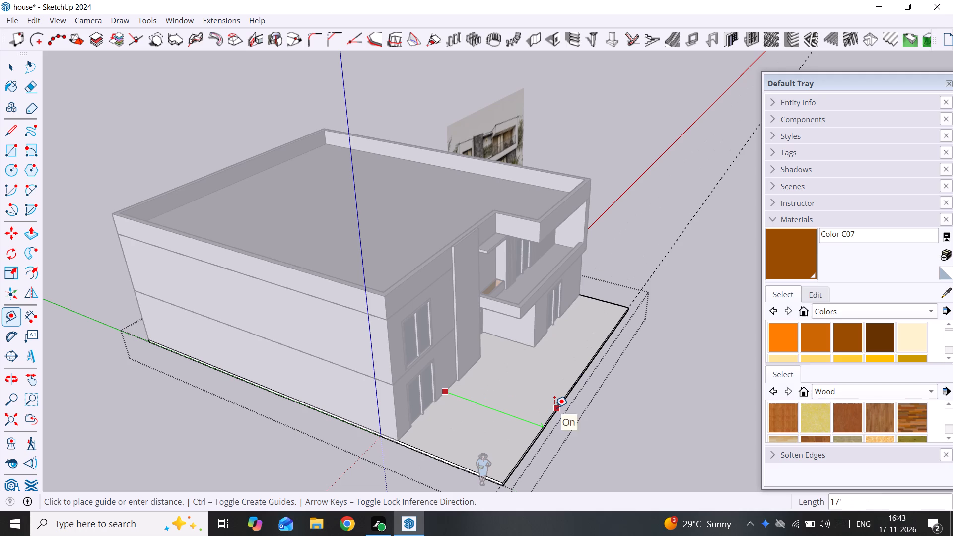
key("space")
Measure the slab's depth from the right wing's front wall to the slab's outer edge.
middle_click_drag(553, 407, 351, 372)
scroll(270, 361, "down", 5)
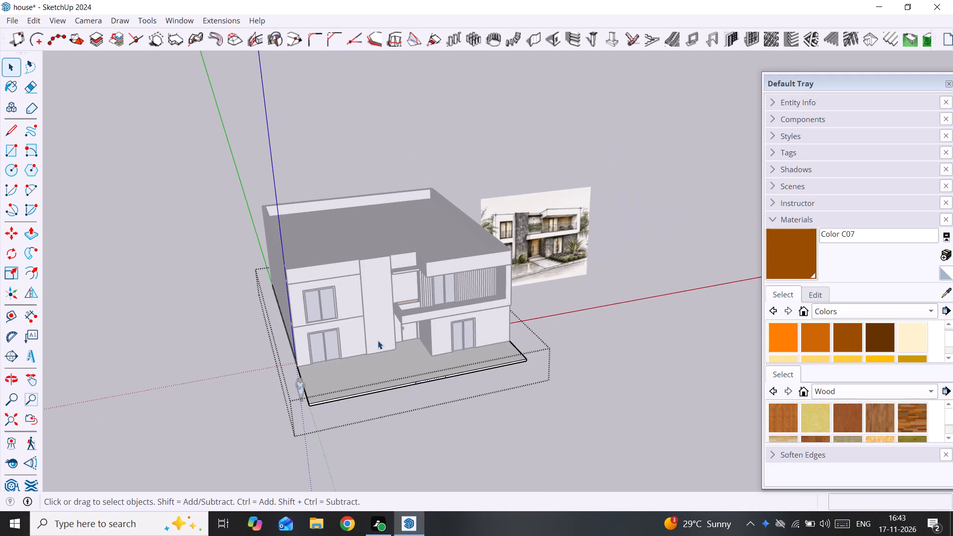
middle_click_drag(553, 327, 453, 365)
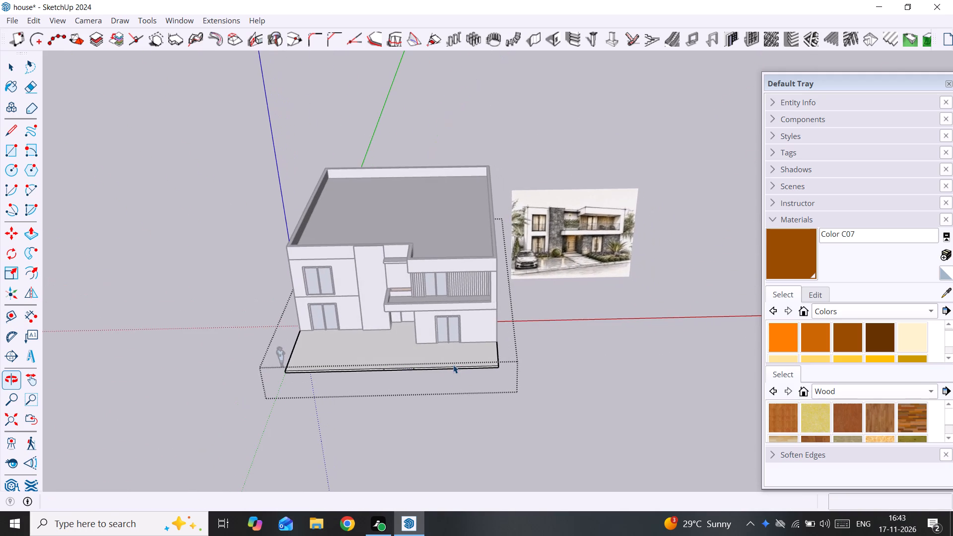
scroll(366, 371, "up", 6)
middle_click_drag(354, 369, 427, 356)
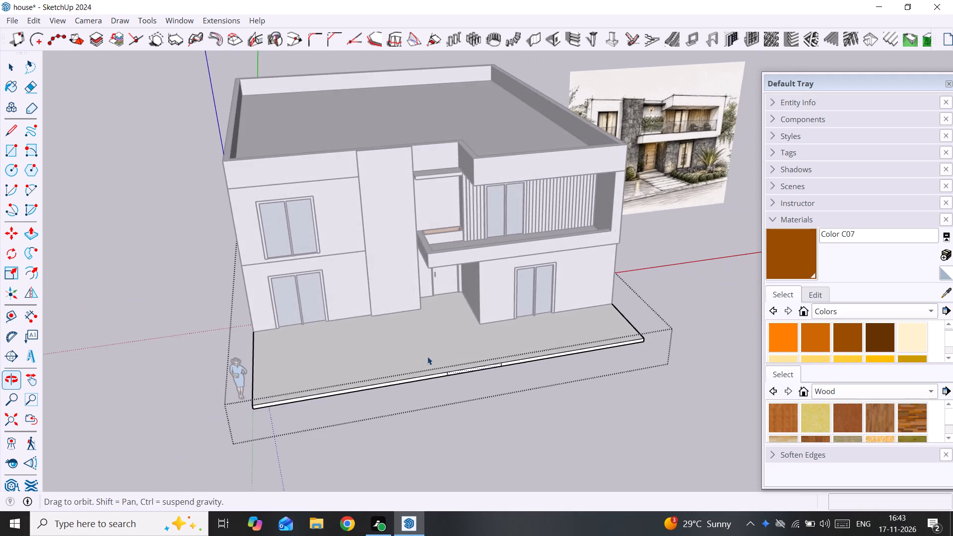
middle_click_drag(427, 356, 426, 357)
scroll(495, 333, "up", 4)
middle_click_drag(498, 333, 568, 337)
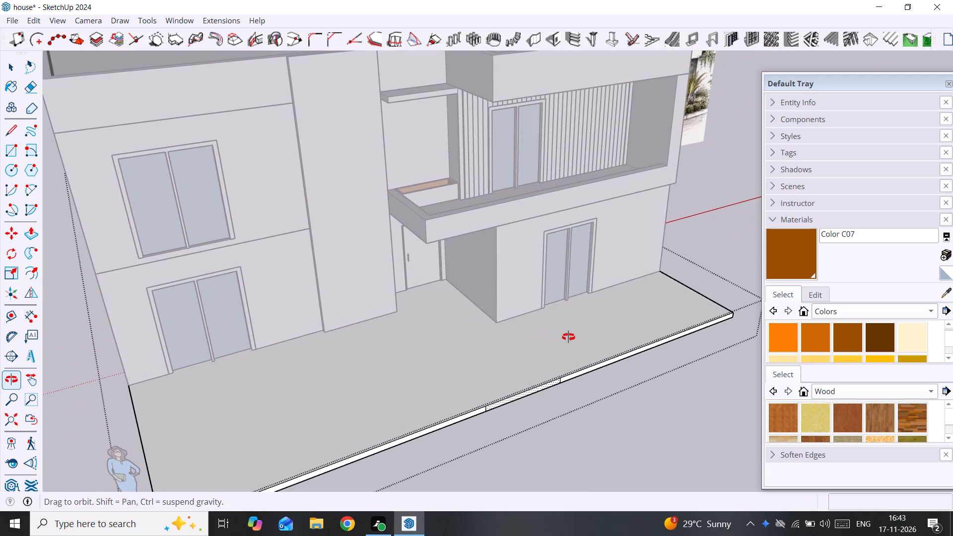
middle_click_drag(568, 337, 576, 346)
key("t")
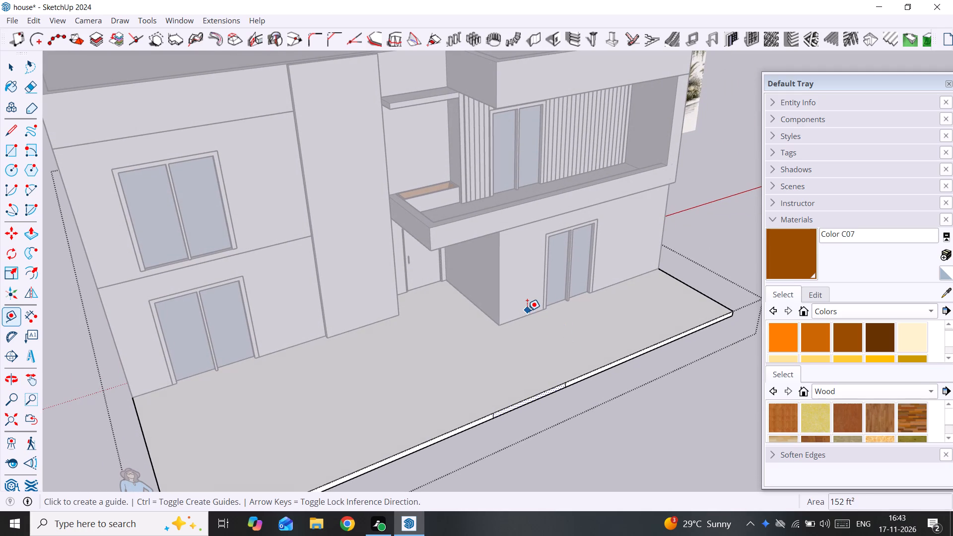
left_click(530, 317)
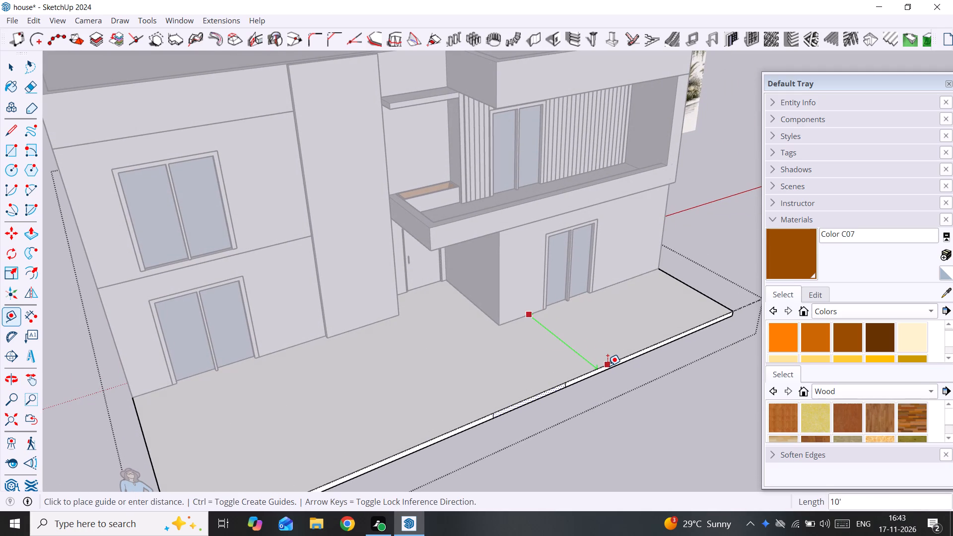
key("space")
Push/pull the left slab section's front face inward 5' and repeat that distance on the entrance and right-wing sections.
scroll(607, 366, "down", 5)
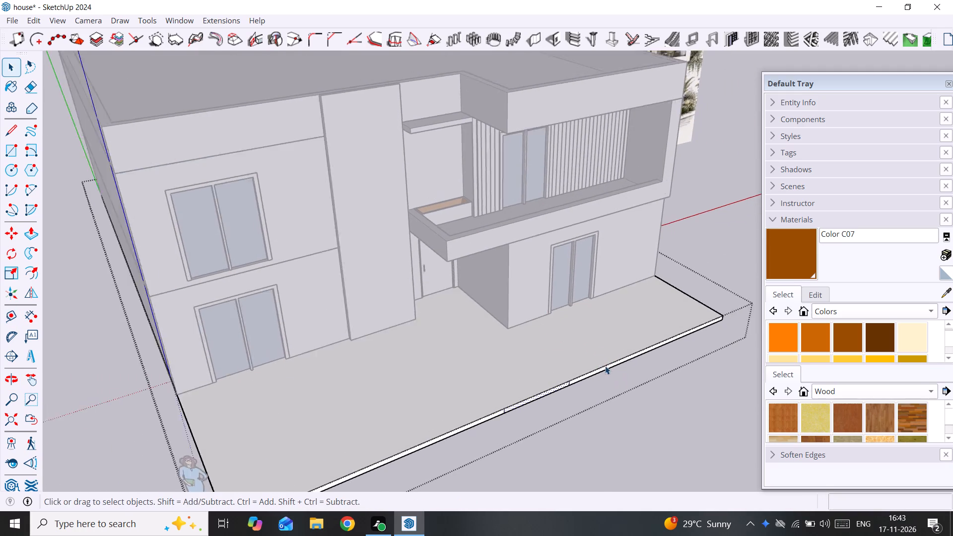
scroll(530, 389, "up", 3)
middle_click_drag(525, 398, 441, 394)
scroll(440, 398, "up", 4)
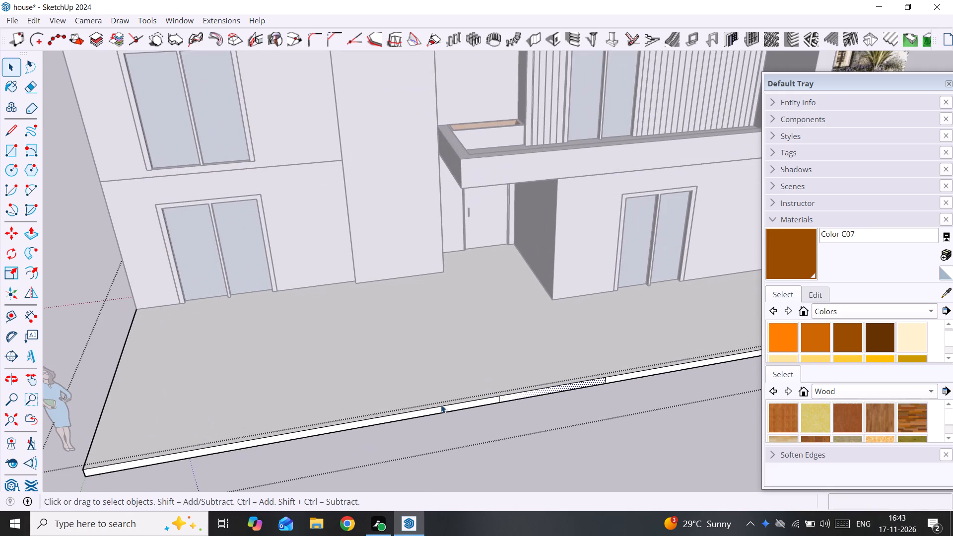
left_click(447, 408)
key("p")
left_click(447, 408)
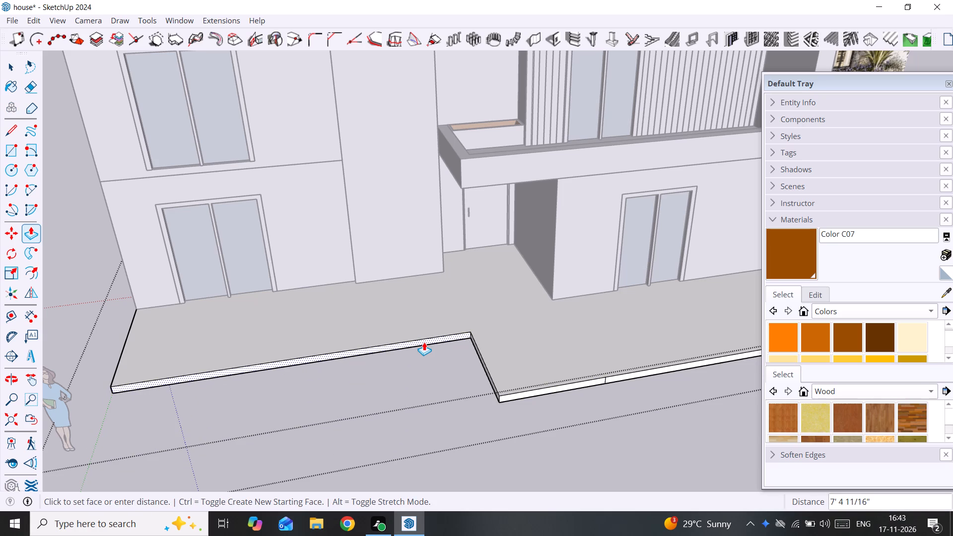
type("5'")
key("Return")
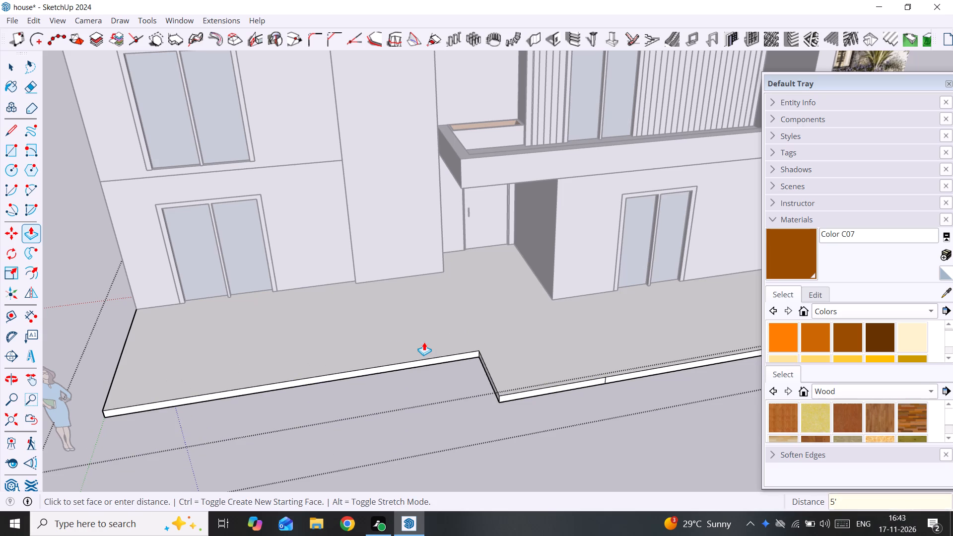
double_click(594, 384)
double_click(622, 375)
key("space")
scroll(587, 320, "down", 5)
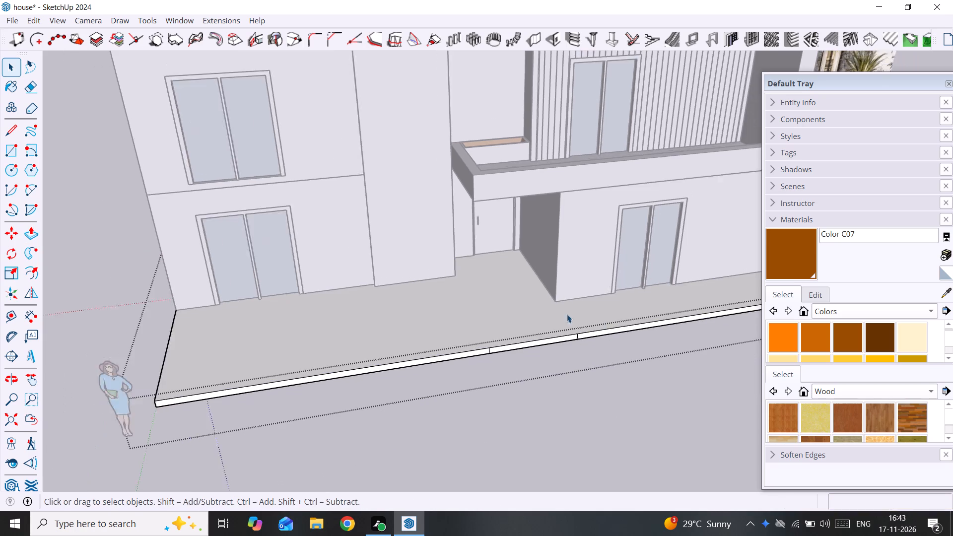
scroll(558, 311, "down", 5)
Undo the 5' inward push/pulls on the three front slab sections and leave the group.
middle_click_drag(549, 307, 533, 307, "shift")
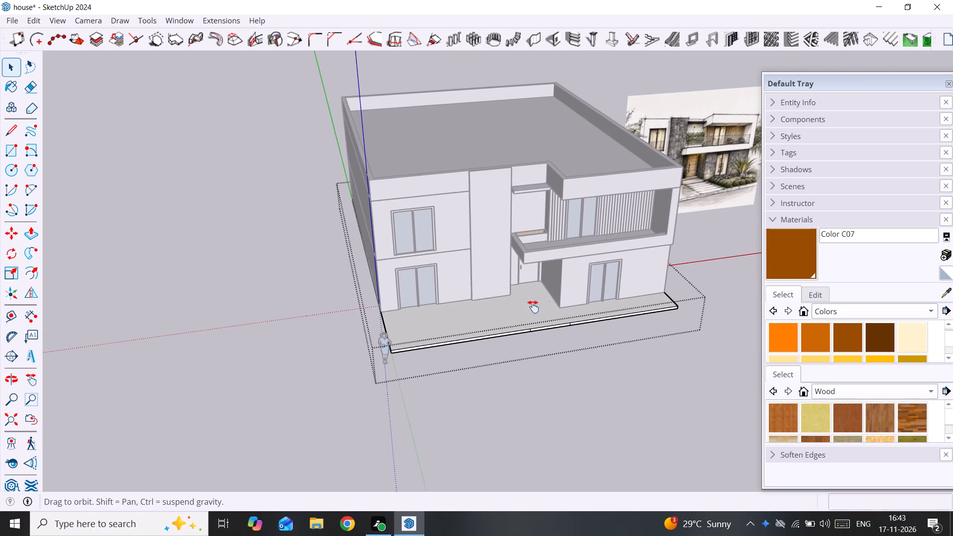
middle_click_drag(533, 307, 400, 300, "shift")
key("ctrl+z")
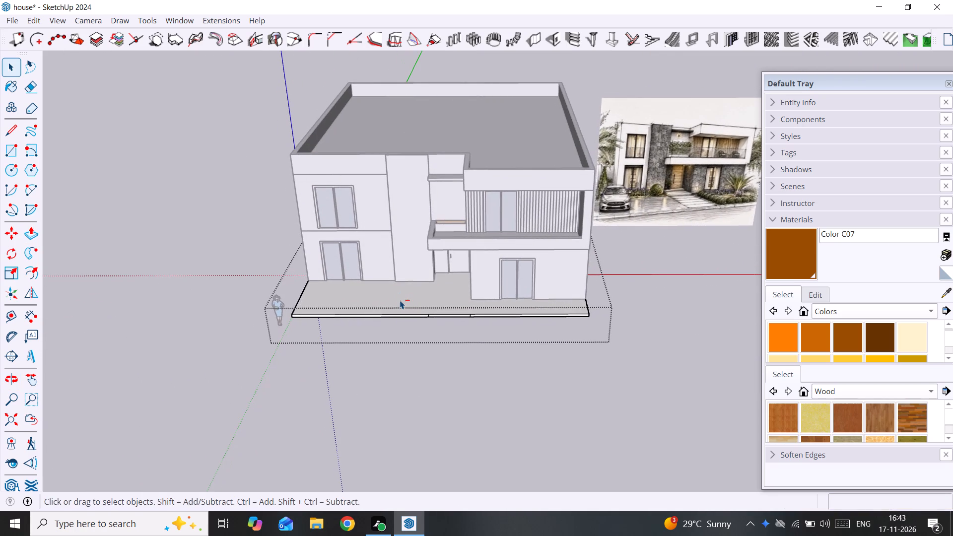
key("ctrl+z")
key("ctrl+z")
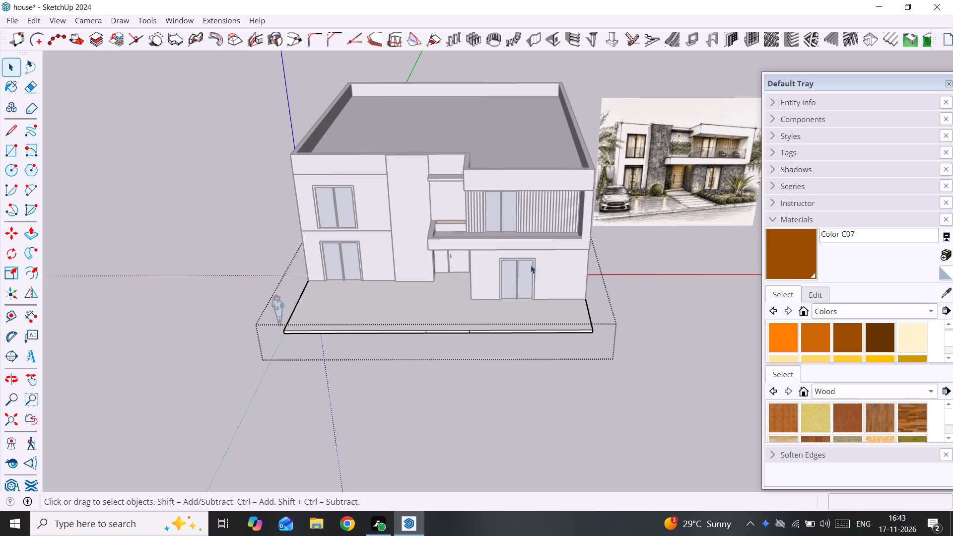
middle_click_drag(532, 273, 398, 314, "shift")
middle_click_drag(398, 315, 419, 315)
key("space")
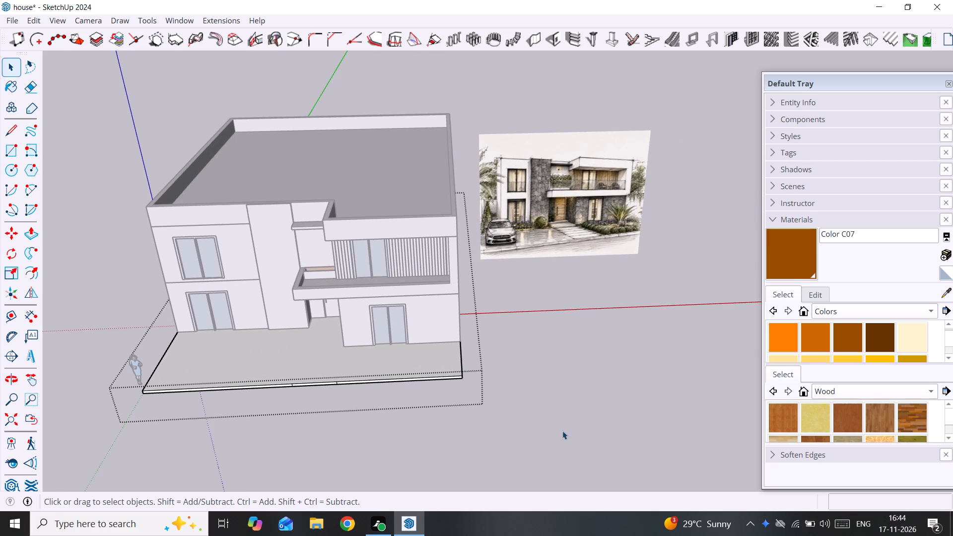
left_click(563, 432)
Examine the driveway, entrance path and planting beds in the reference sketch and compare them with the model's front slab.
scroll(374, 373, "up", 2)
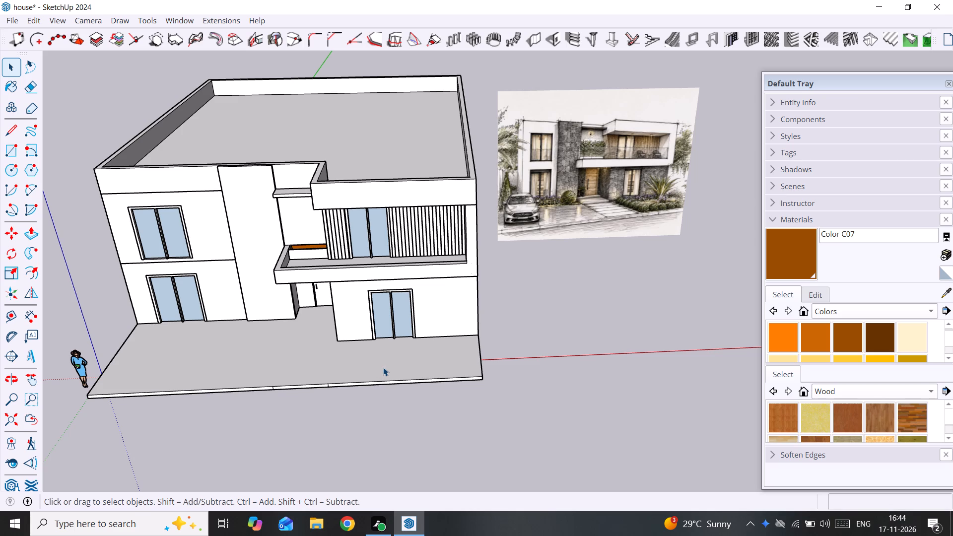
scroll(657, 201, "up", 7)
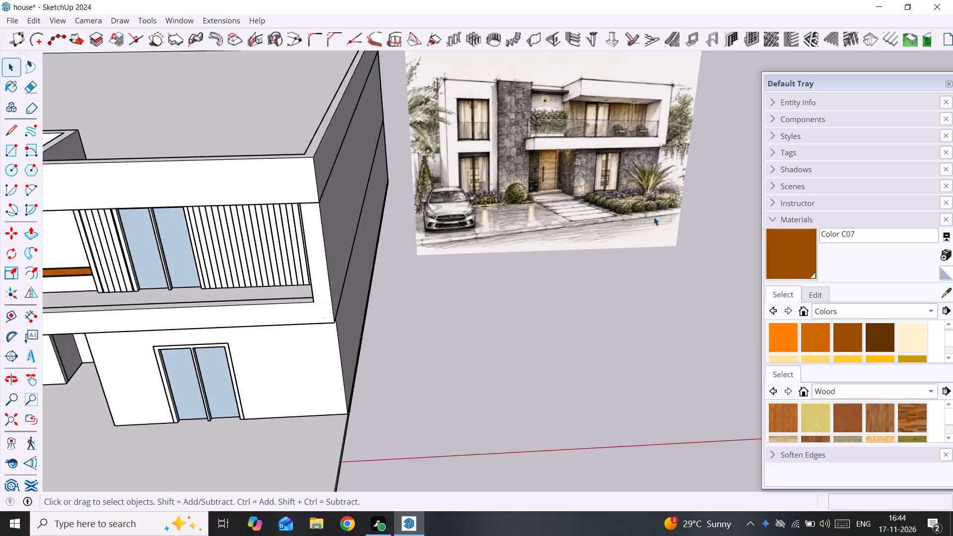
scroll(654, 217, "up", 5)
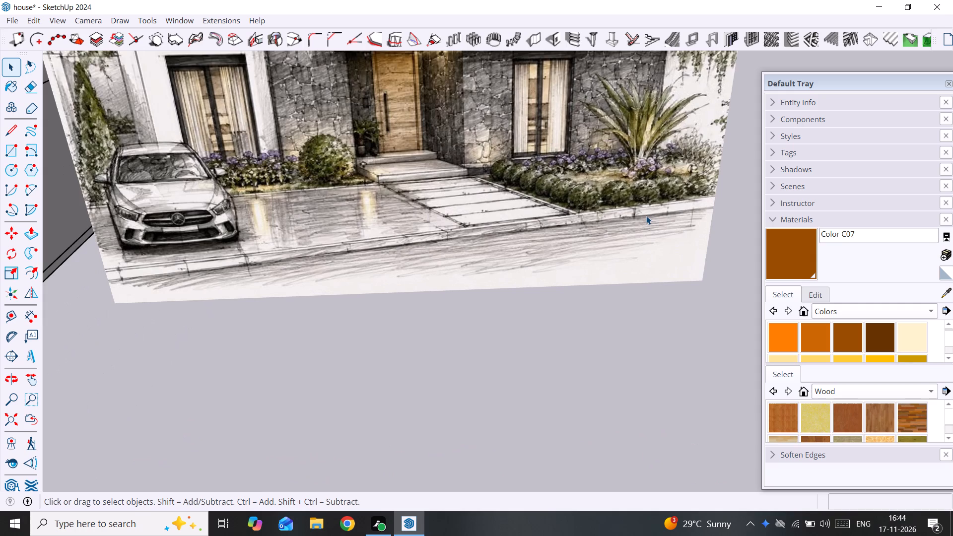
scroll(646, 216, "down", 12)
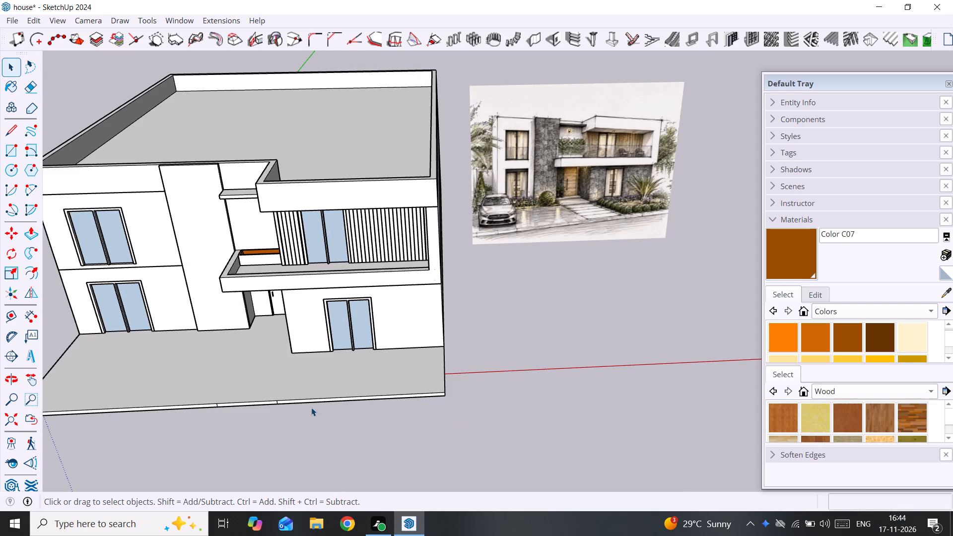
middle_click_drag(309, 406, 377, 391, "shift")
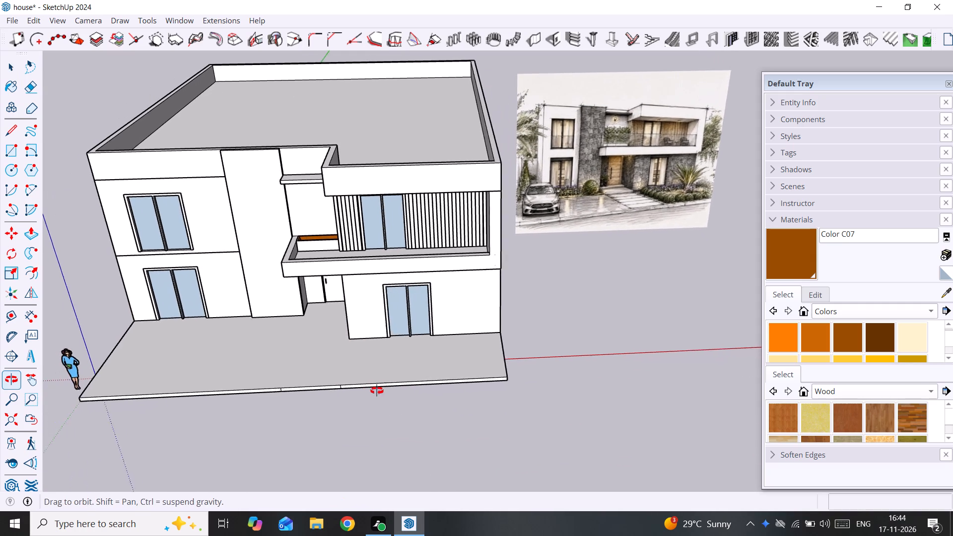
middle_click_drag(377, 391, 397, 390, "shift")
middle_click(397, 390)
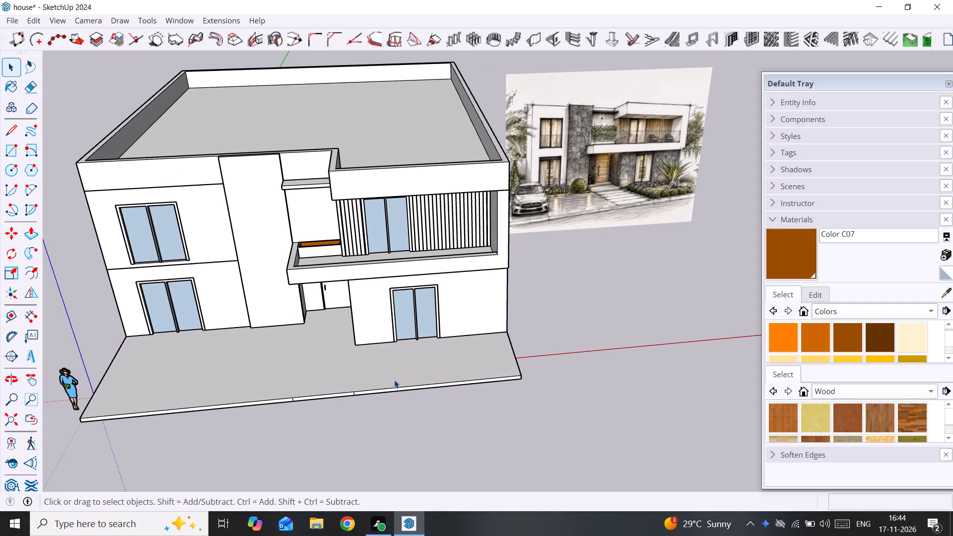
scroll(392, 344, "up", 2)
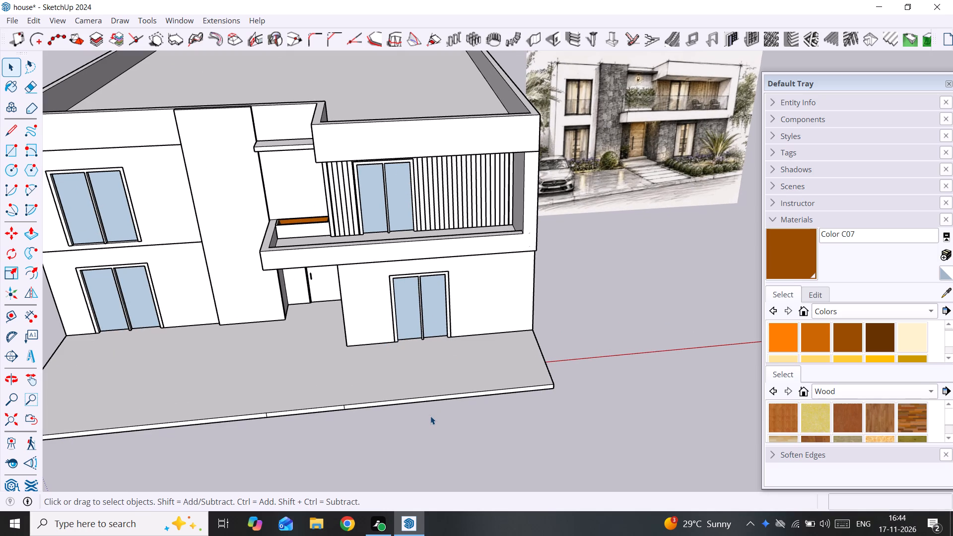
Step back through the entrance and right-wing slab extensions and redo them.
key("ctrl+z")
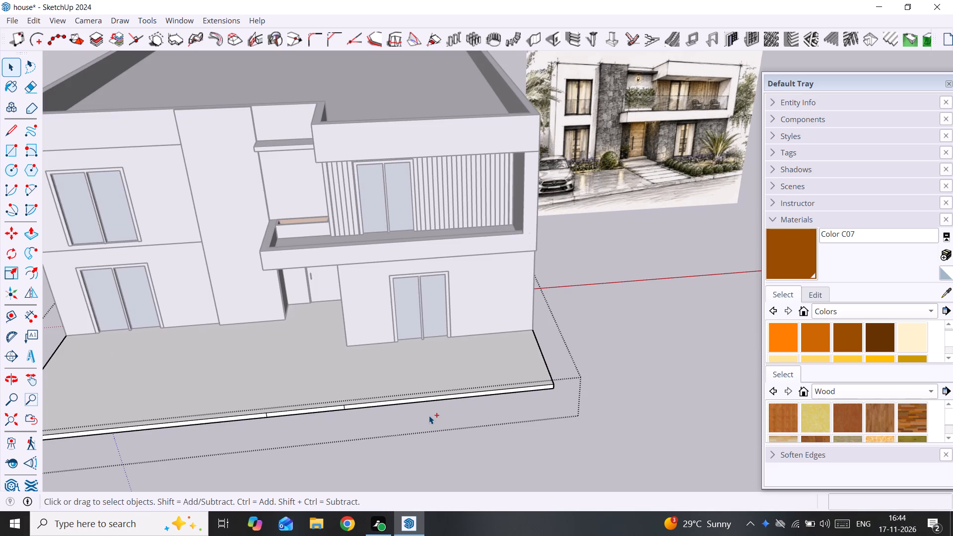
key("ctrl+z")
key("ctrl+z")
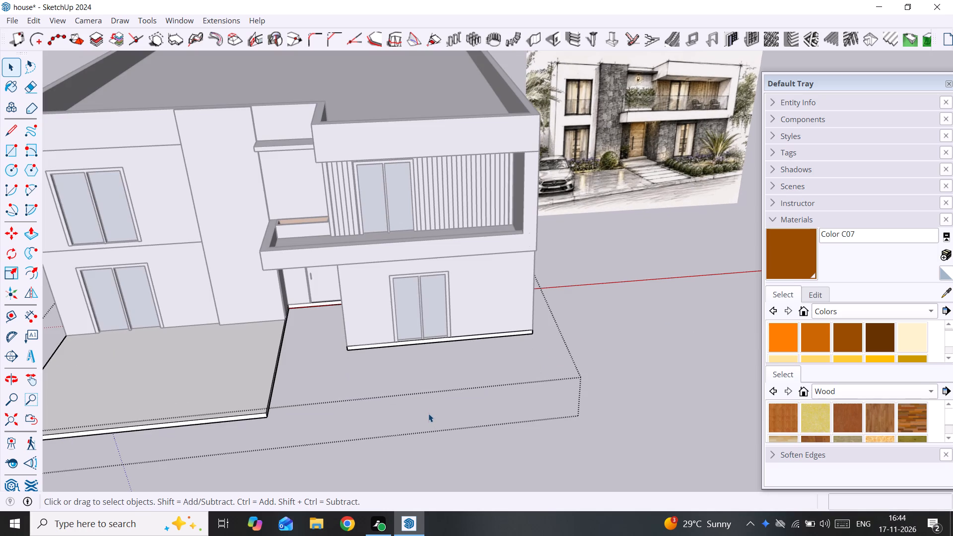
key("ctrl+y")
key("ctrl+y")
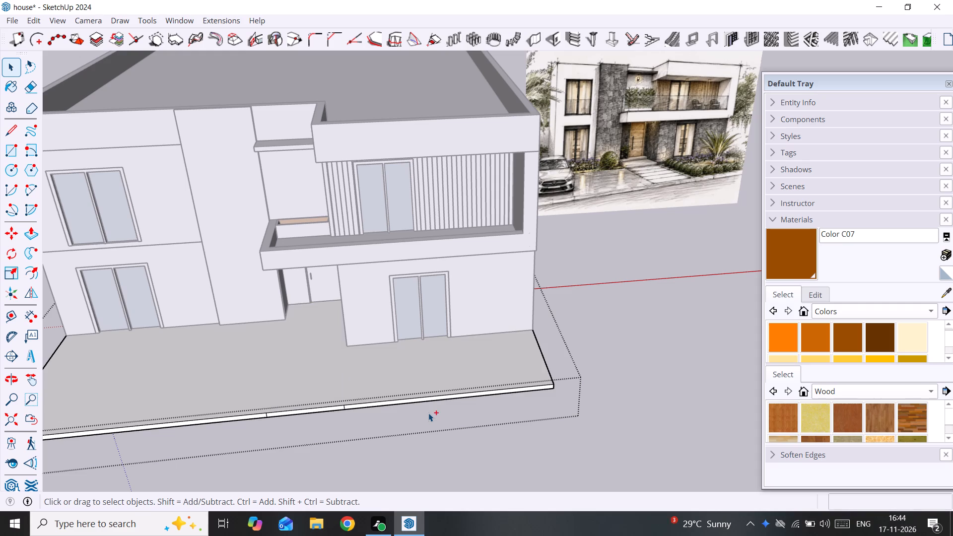
Push/pull the right-wing slab section's front face inward 4', repeat on the entrance and left sections, and leave the group.
scroll(425, 409, "up", 2)
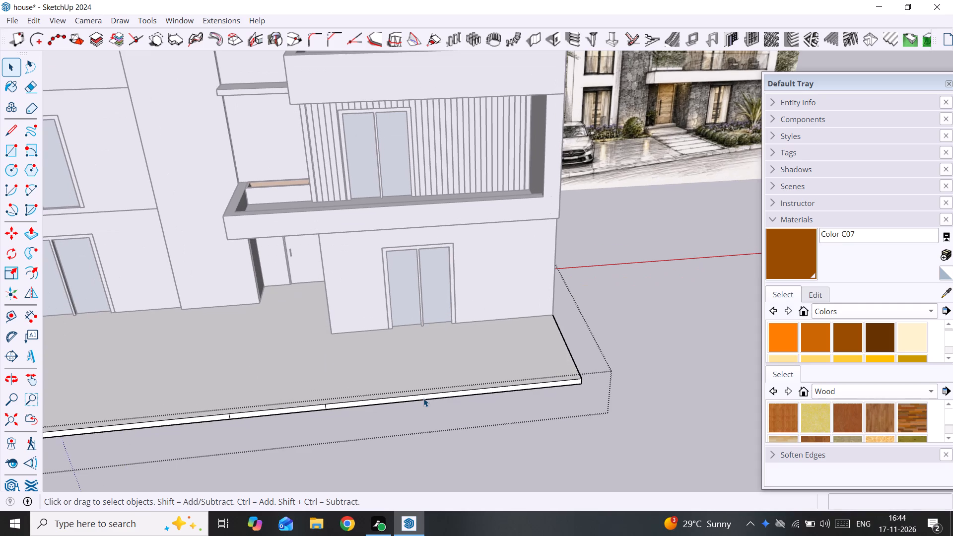
left_click(423, 397)
key("p")
left_click(423, 396)
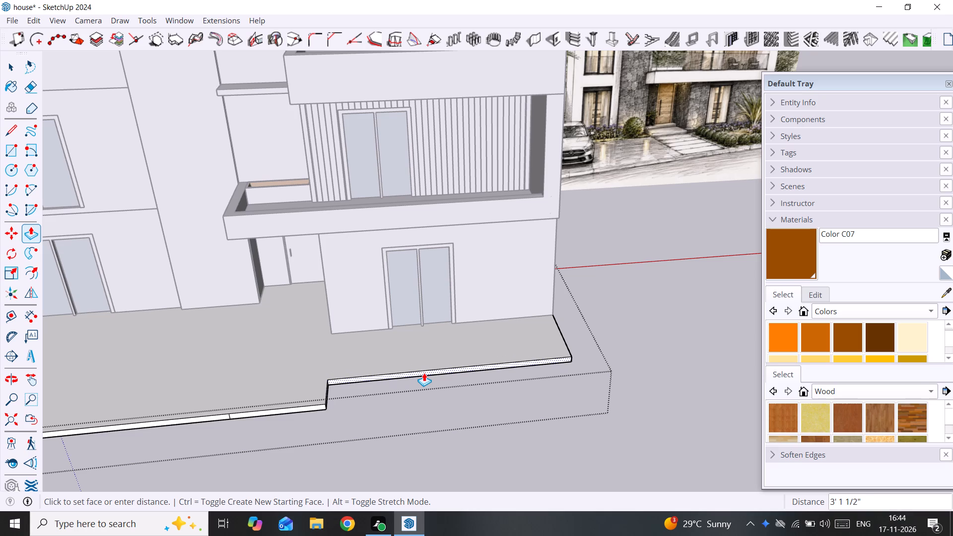
type("4'")
key("Return")
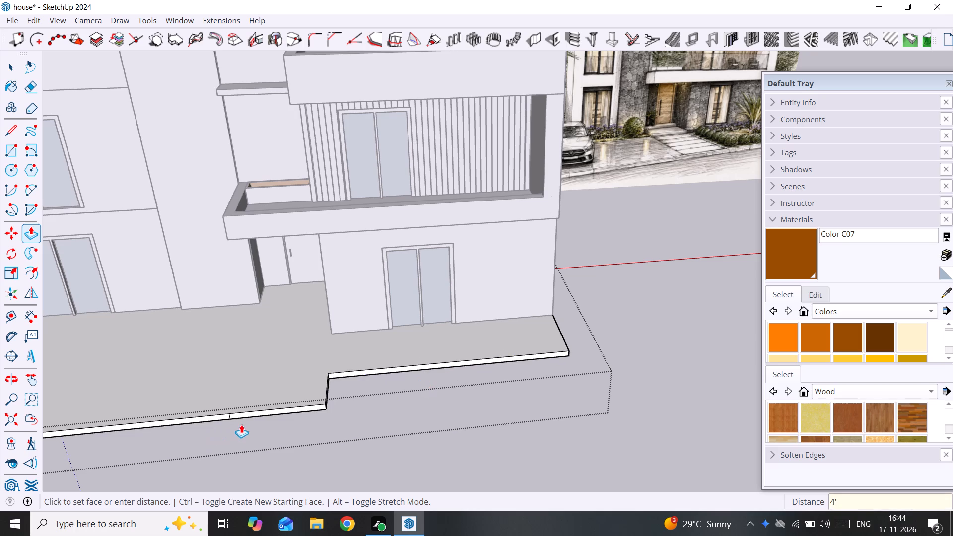
double_click(259, 414)
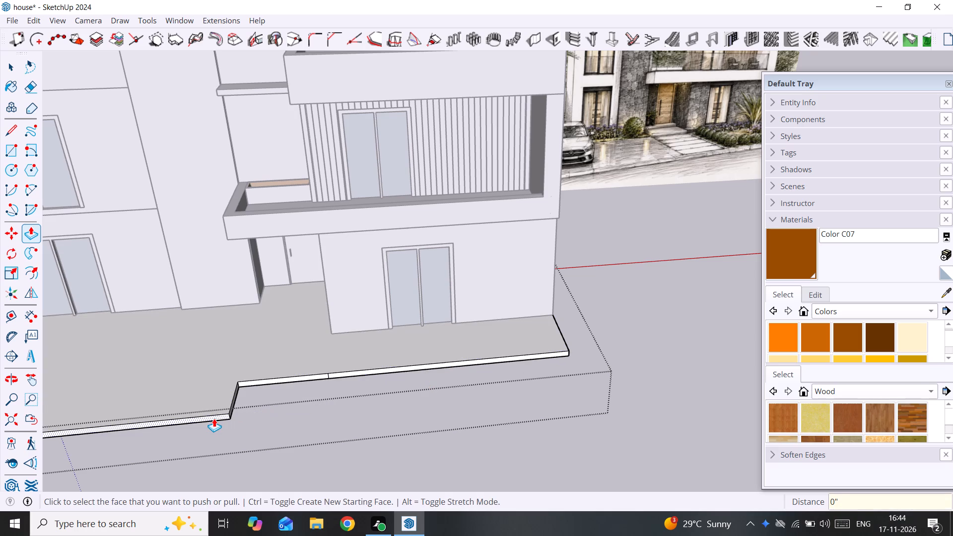
double_click(214, 418)
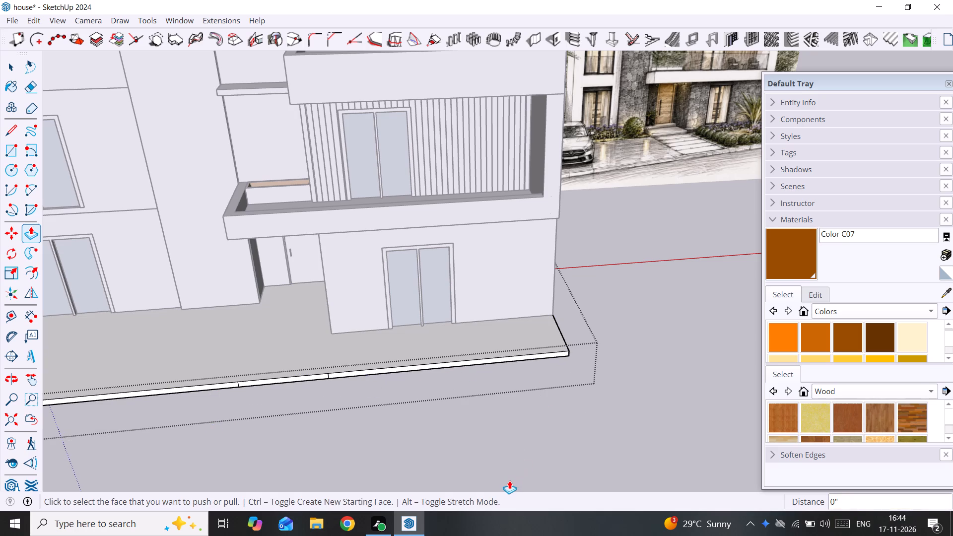
key("space")
left_click(507, 479)
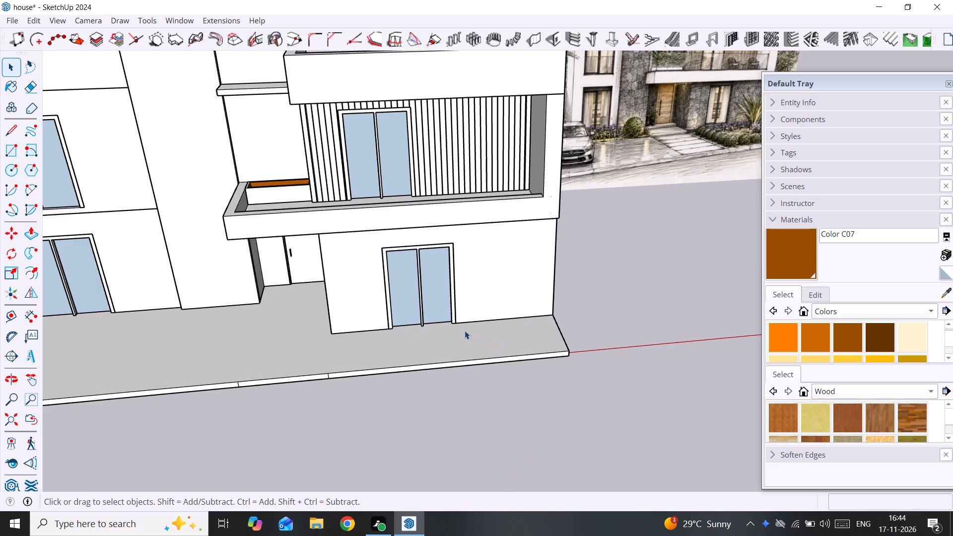
Inside the slab's group, copy the top edge at its right-wing end about 8' 5" along the red axis toward the entrance.
scroll(460, 331, "up", 2)
scroll(460, 331, "down", 2)
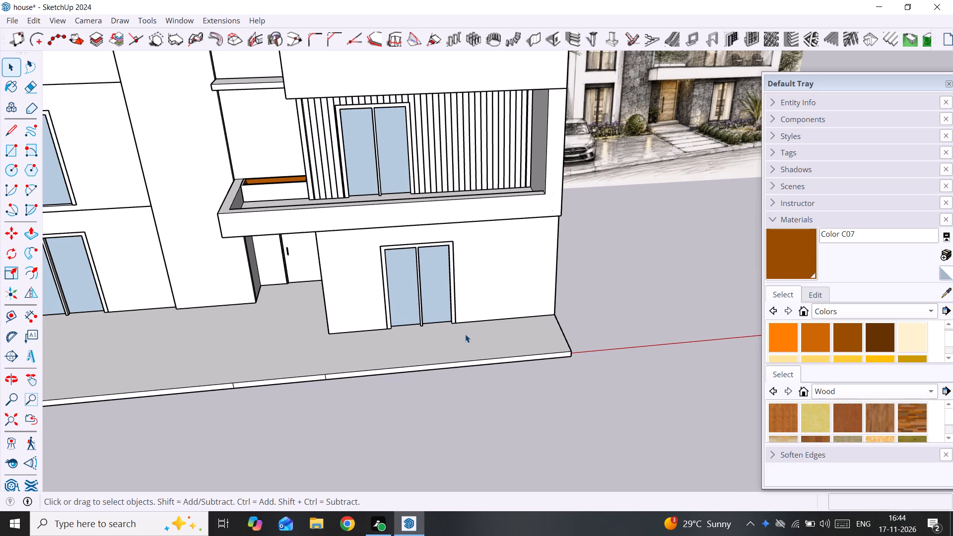
double_click(545, 346)
left_click(563, 337)
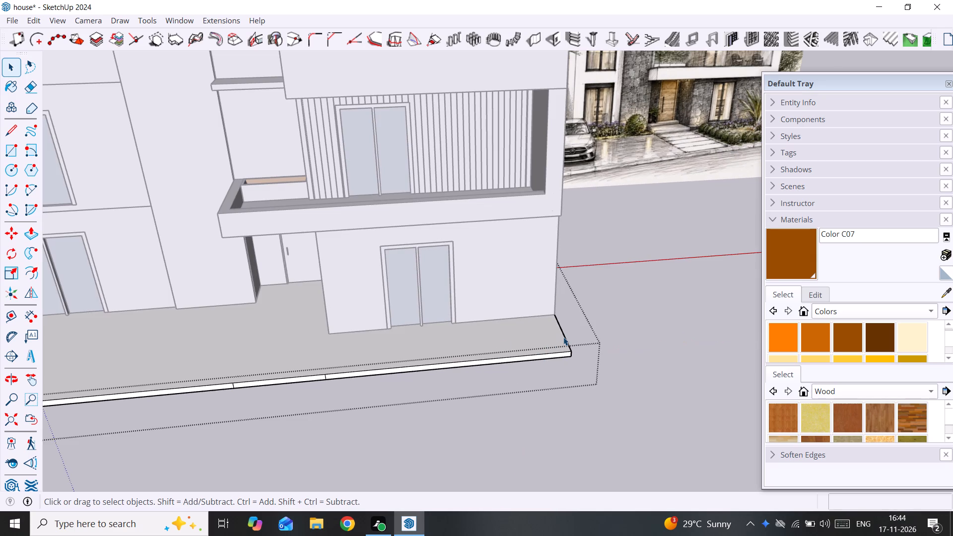
key("space")
key("m")
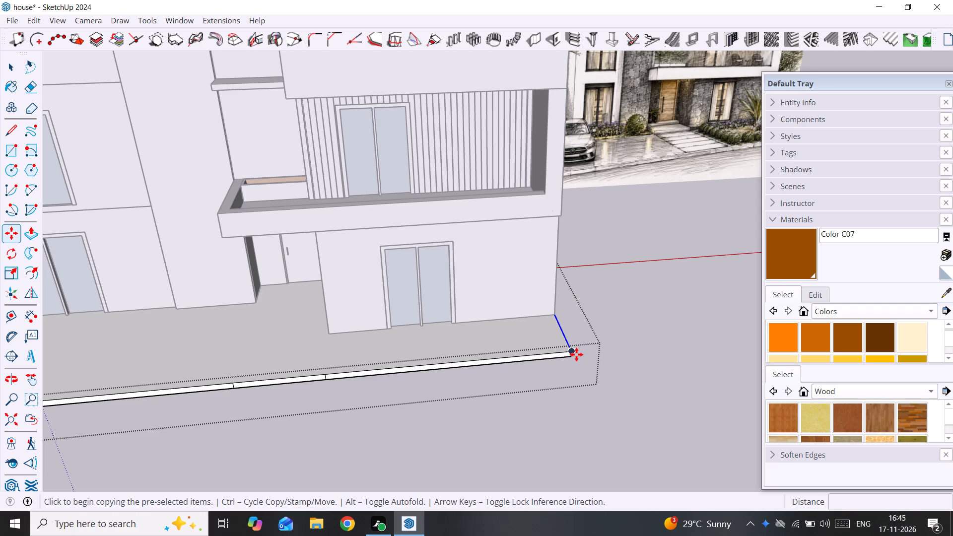
left_click(576, 354)
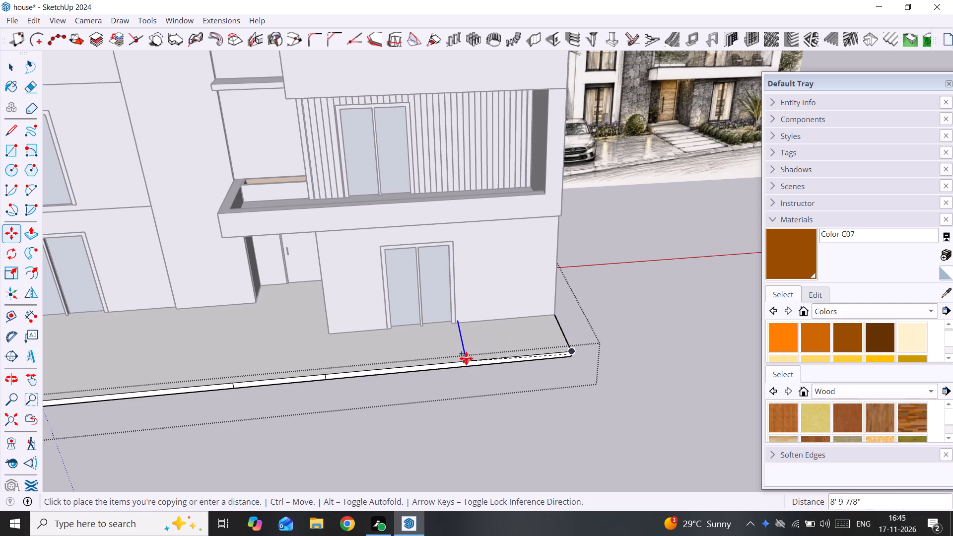
scroll(473, 362, "up", 3)
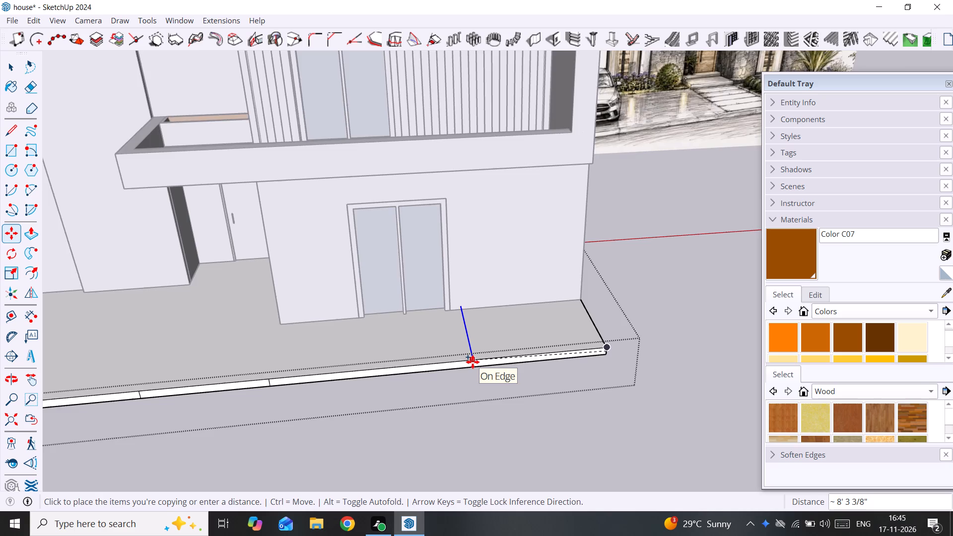
scroll(473, 362, "up", 3)
middle_click_drag(473, 361, 471, 329)
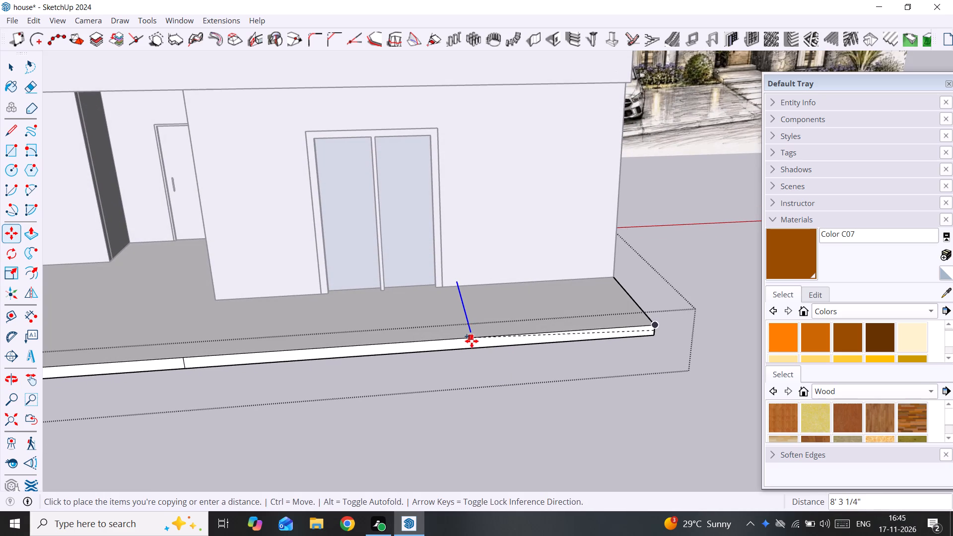
key("Right")
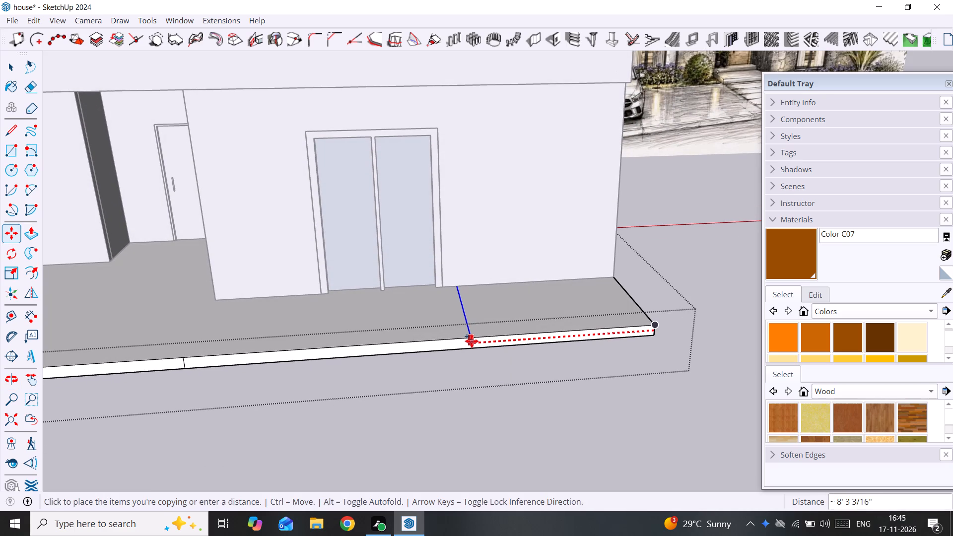
left_click(468, 340)
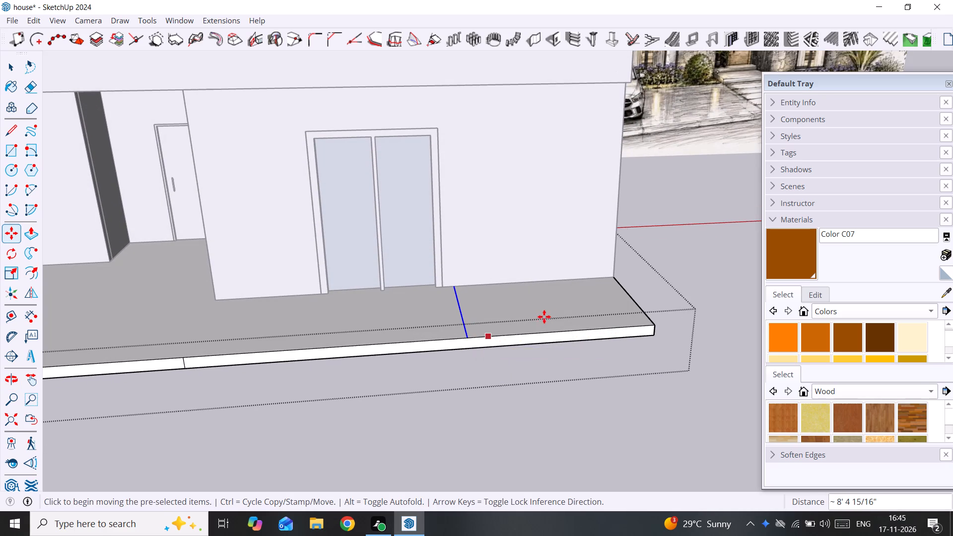
Offset the outline of the slab's right-wing end section inward by 4" to form a planter border.
key("space")
left_click(533, 311)
scroll(533, 311, "down", 10)
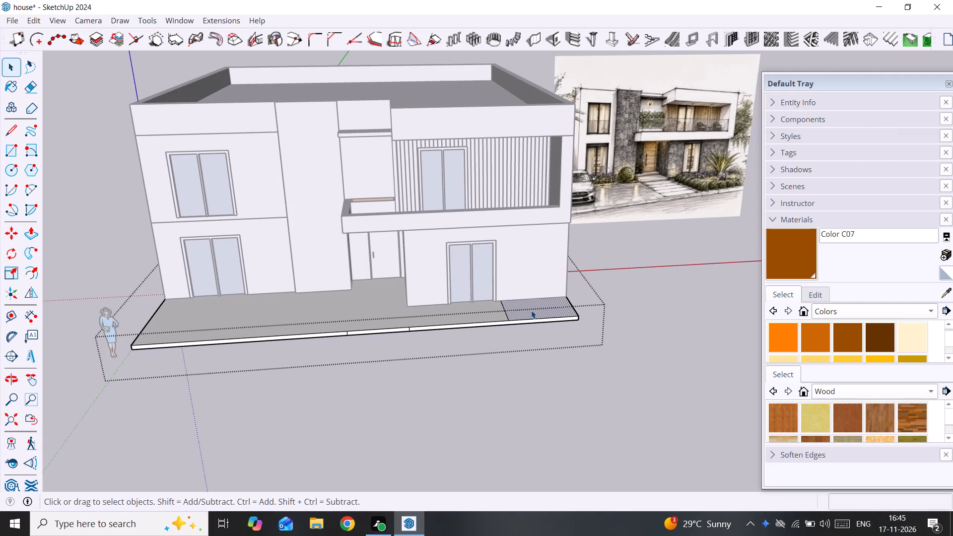
middle_click_drag(531, 310, 365, 369)
scroll(343, 372, "up", 6)
key("f")
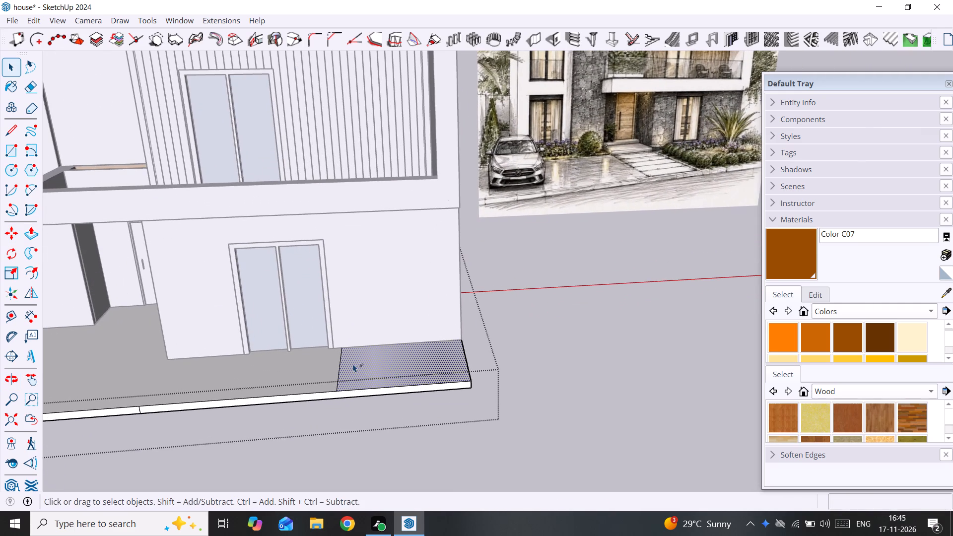
scroll(356, 362, "up", 2)
left_click(351, 362)
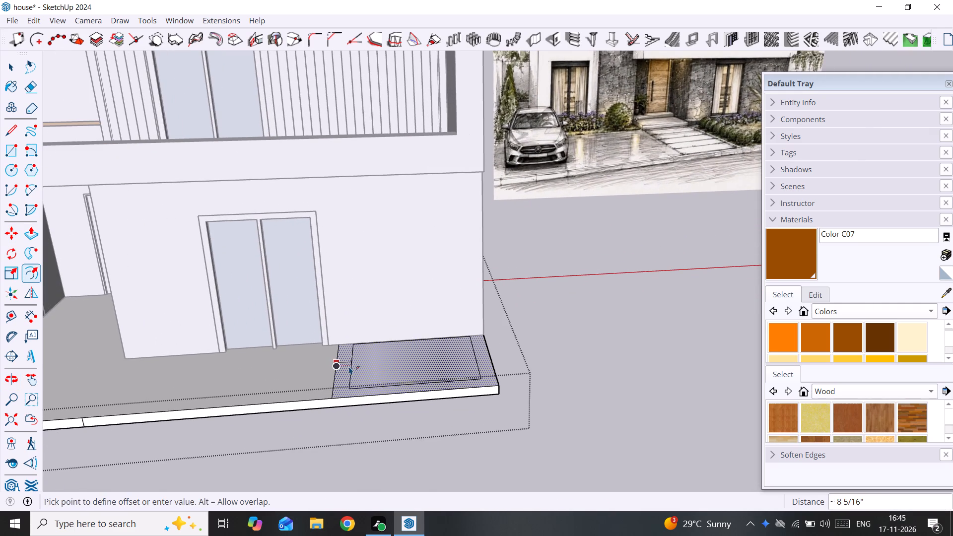
scroll(345, 366, "up", 3)
middle_click_drag(347, 368, 412, 386)
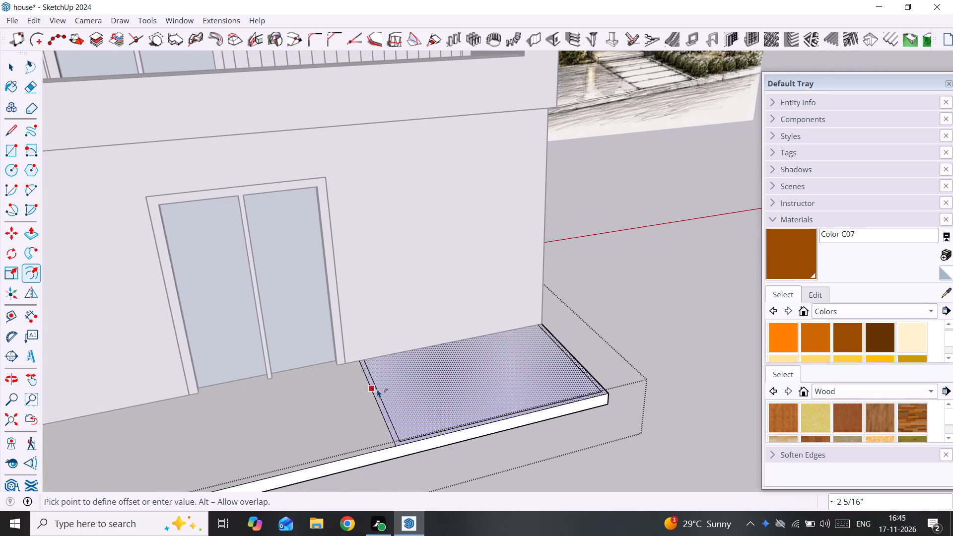
scroll(381, 389, "up", 2)
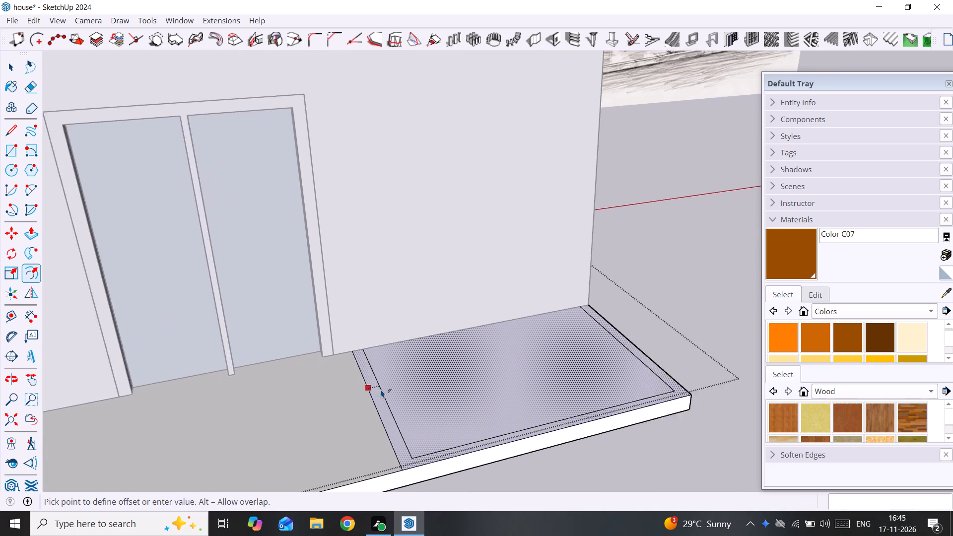
scroll(381, 389, "up", 2)
middle_click_drag(381, 389, 351, 413)
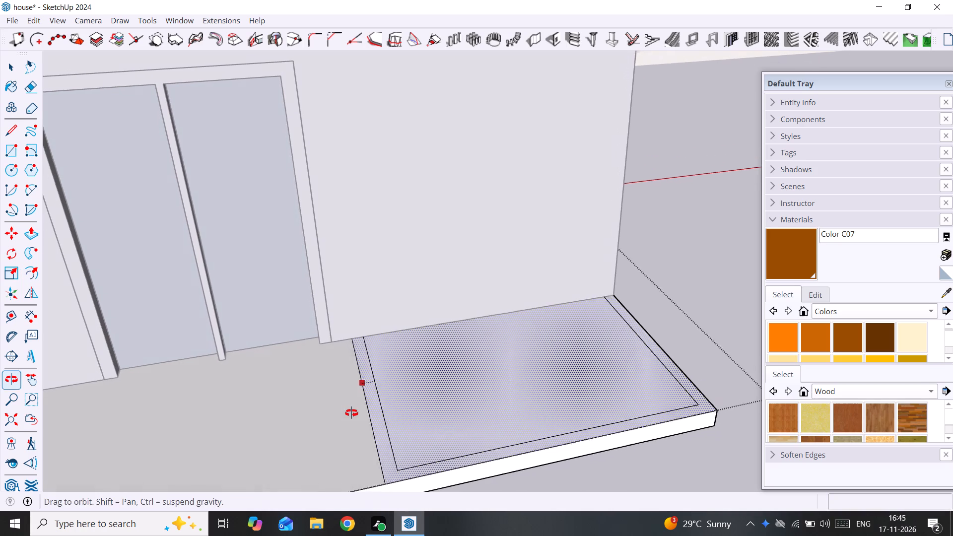
middle_click_drag(351, 413, 350, 415)
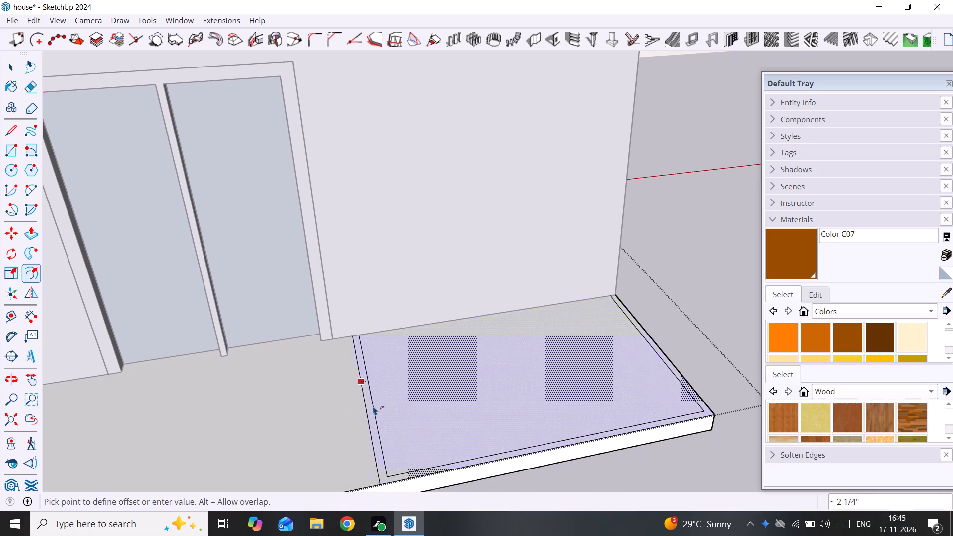
type("4\"")
key("Return")
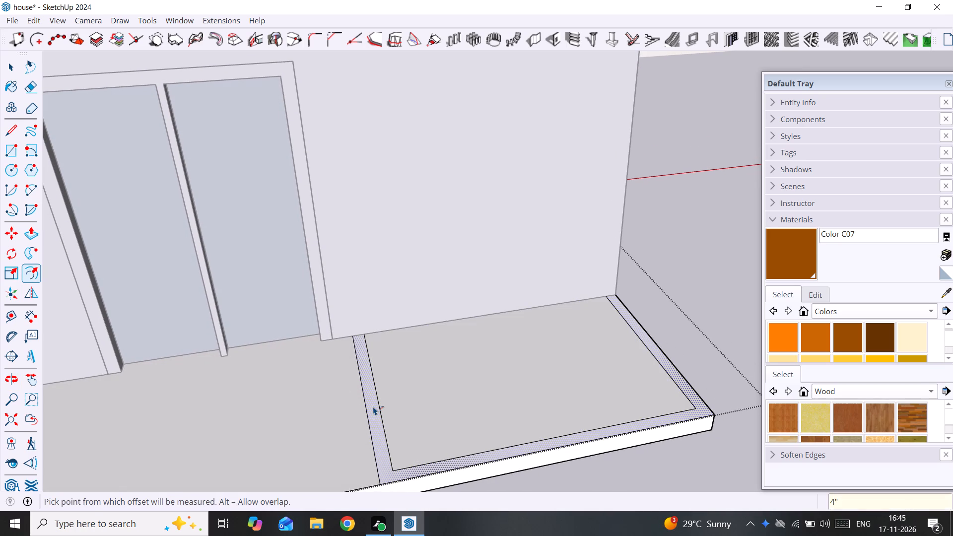
Push/pull the planter border face at the slab's right-wing end up 2' and leave the slab group.
key("space")
key("p")
left_click(373, 406)
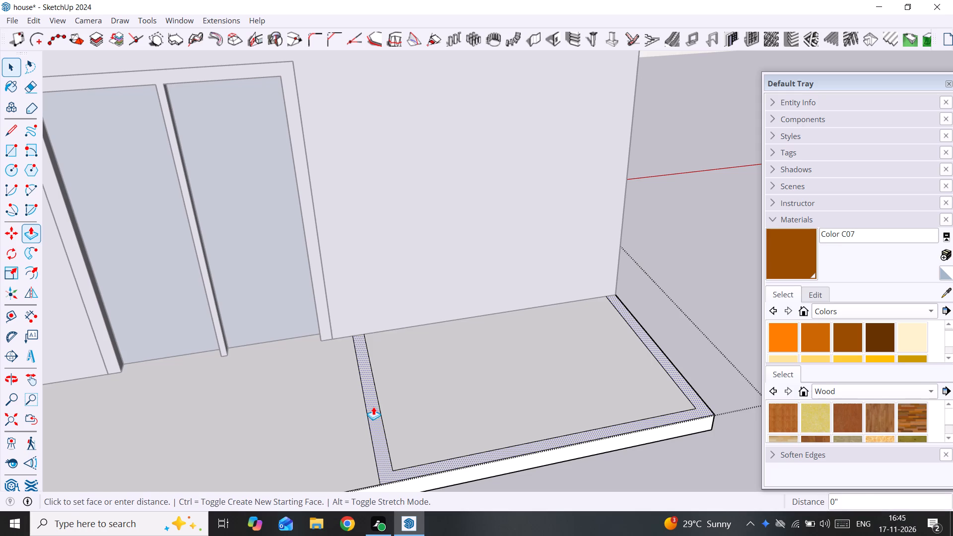
scroll(383, 324, "down", 15)
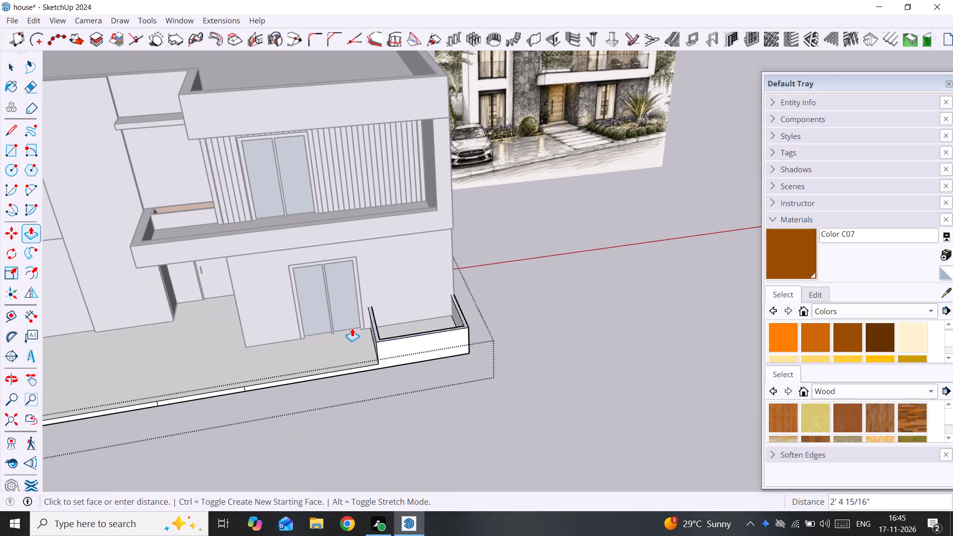
scroll(365, 320, "up", 1)
middle_click_drag(367, 320, 470, 312)
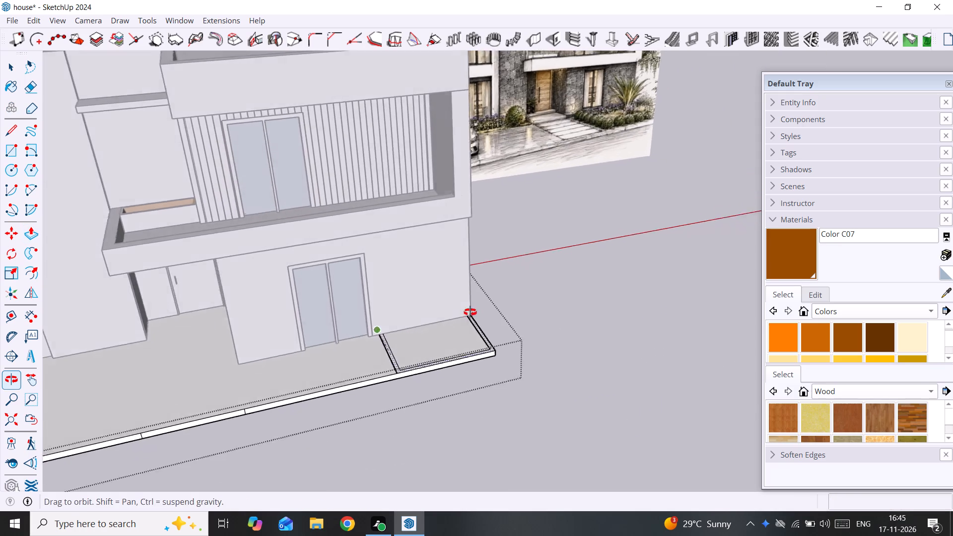
middle_click_drag(470, 312, 486, 311)
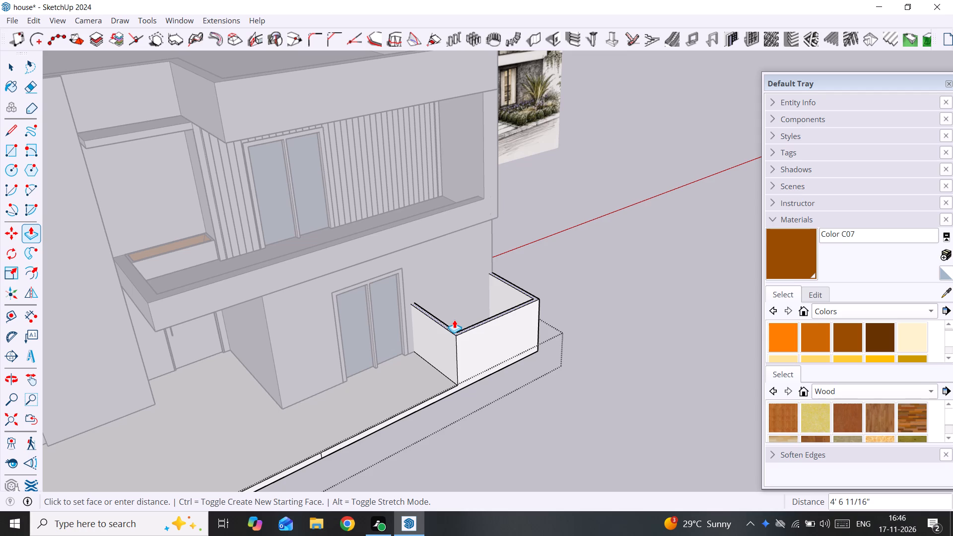
type("2'")
key("Return")
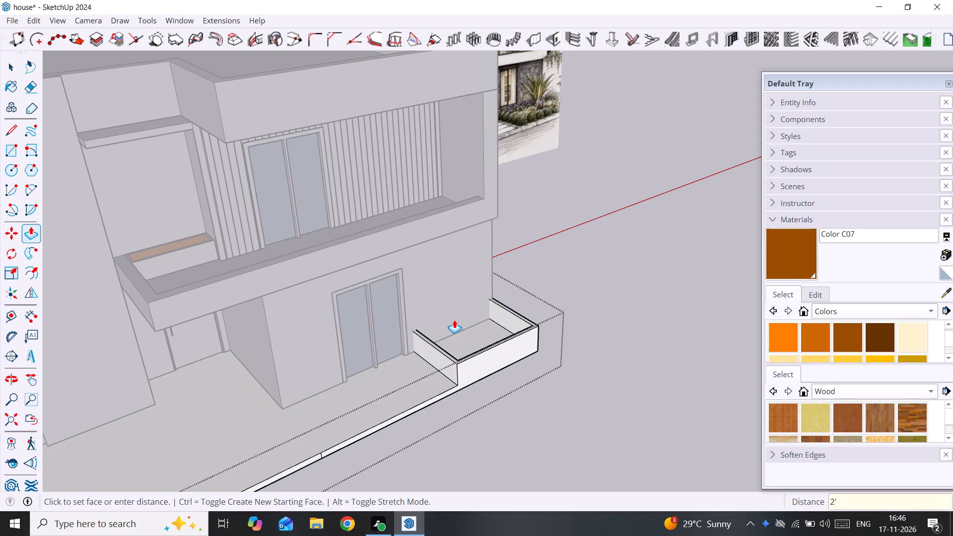
key("space")
left_click(608, 296)
Examine the raised planter walls and compare the model's front yard with the reference sketch.
scroll(445, 369, "up", 3)
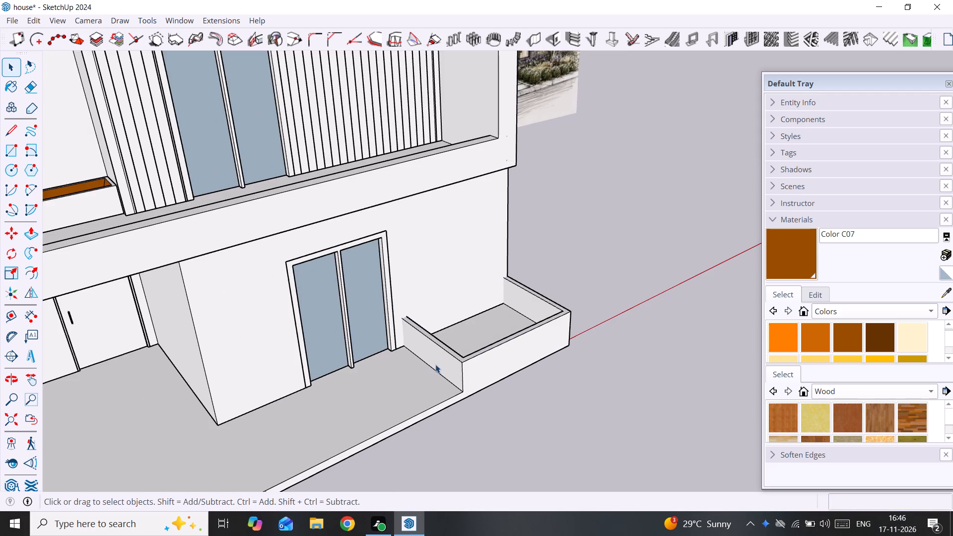
scroll(435, 352, "up", 1)
scroll(388, 316, "up", 9)
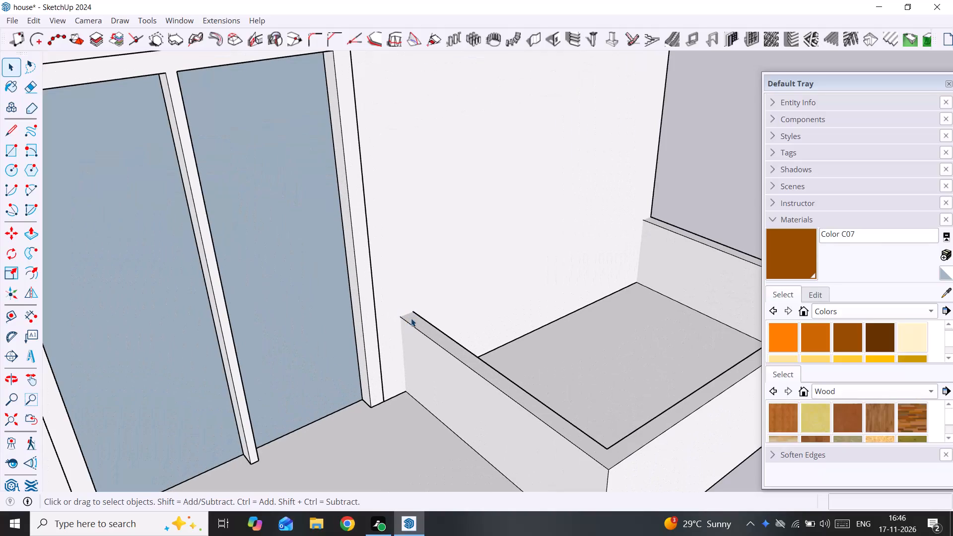
left_click(411, 318)
scroll(411, 318, "down", 16)
scroll(543, 313, "down", 4)
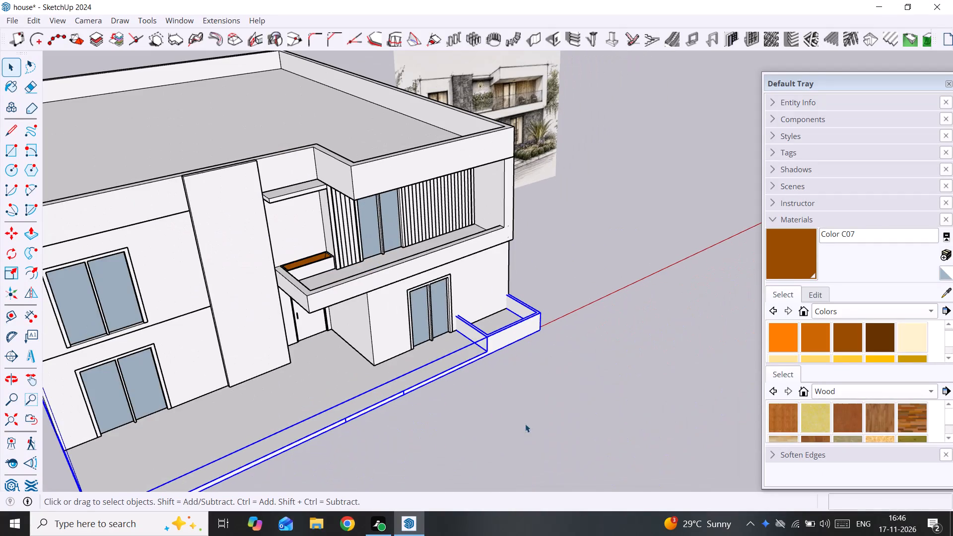
middle_click_drag(525, 424, 268, 402)
scroll(268, 401, "down", 6)
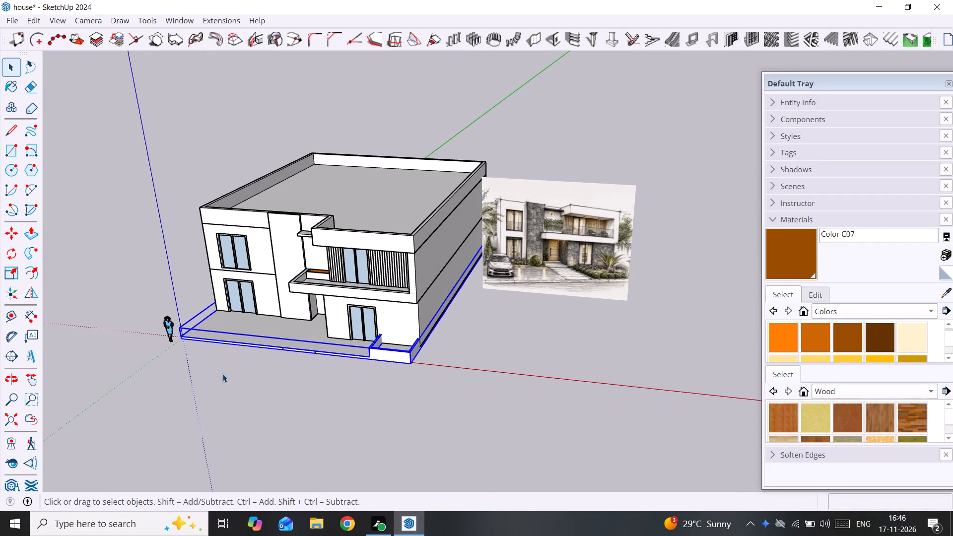
scroll(195, 366, "up", 1)
middle_click_drag(213, 367, 253, 379)
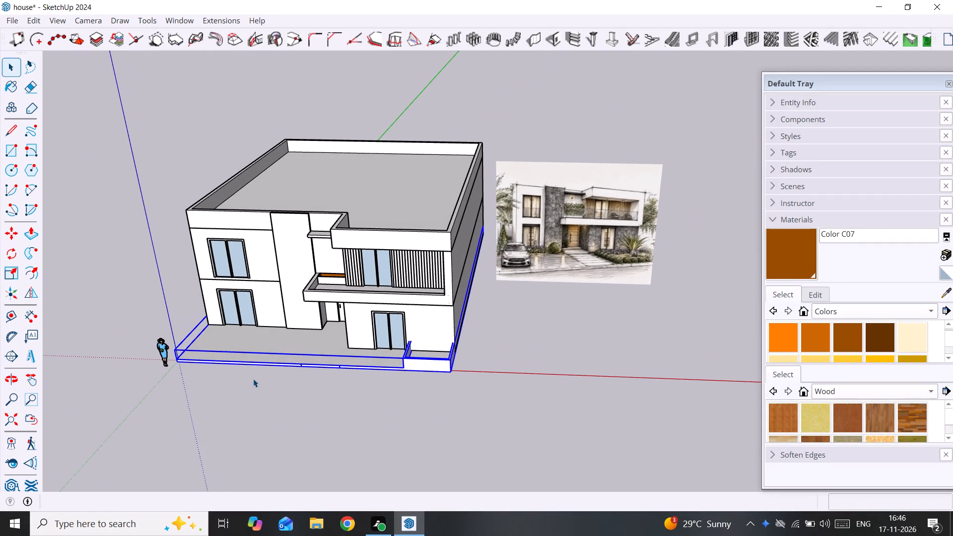
left_click(253, 379)
scroll(267, 359, "up", 3)
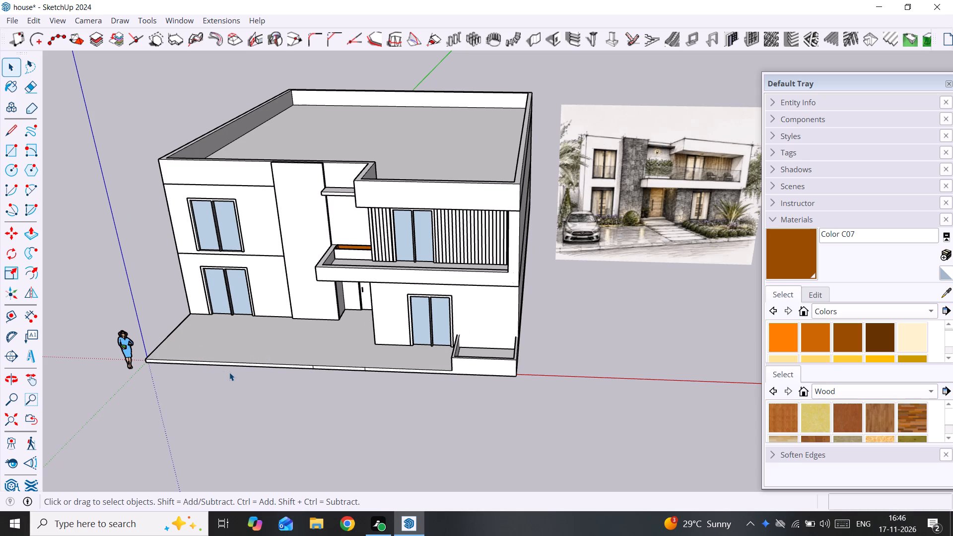
scroll(632, 257, "up", 8)
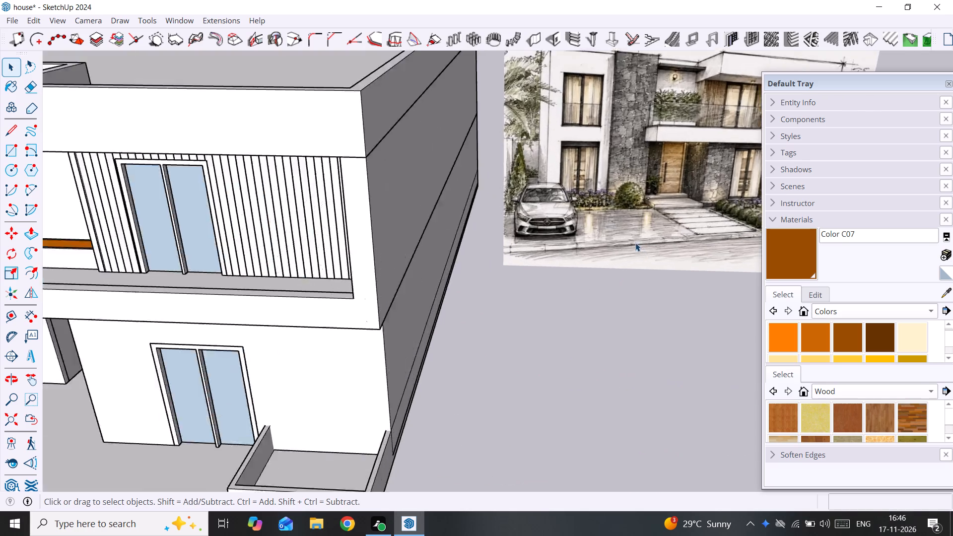
scroll(631, 234, "down", 10)
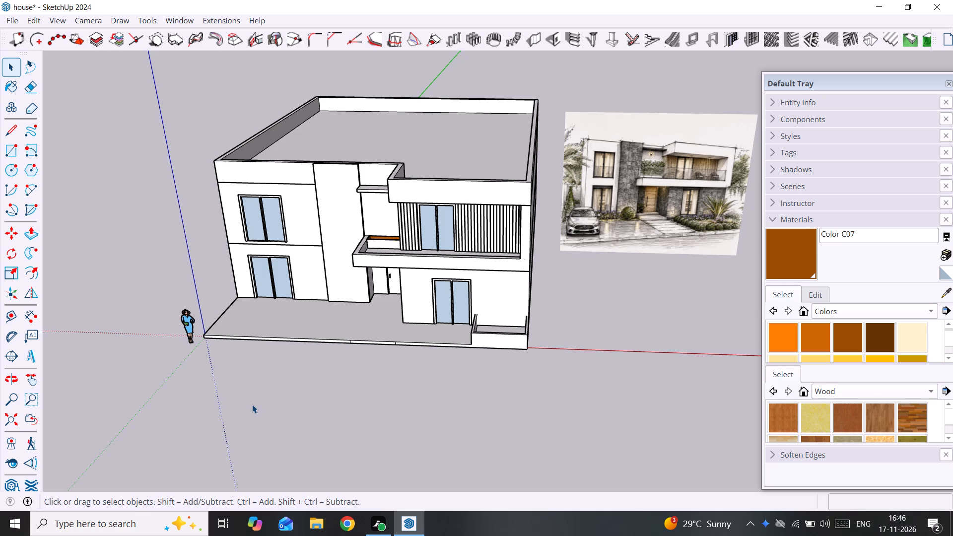
middle_click_drag(252, 404, 334, 421, "shift")
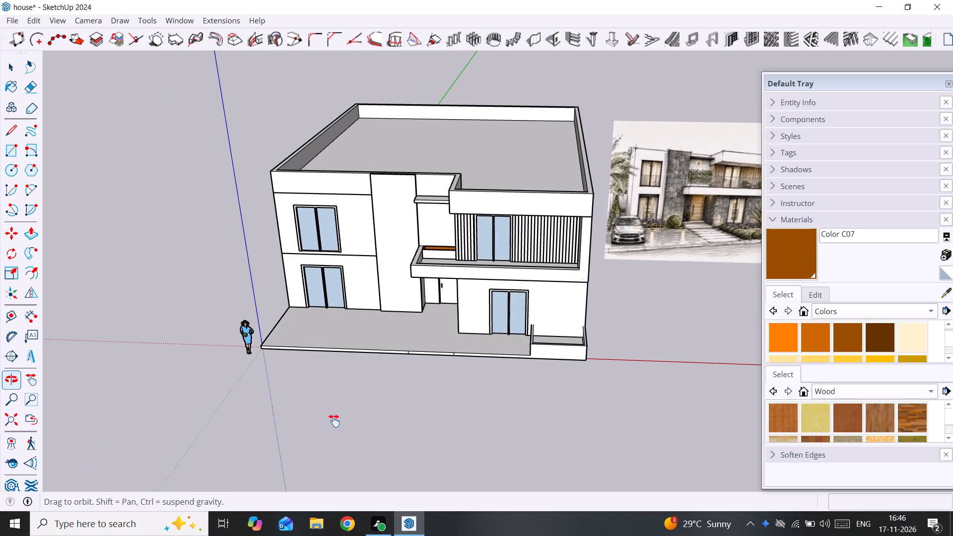
middle_click_drag(334, 421, 295, 464, "shift")
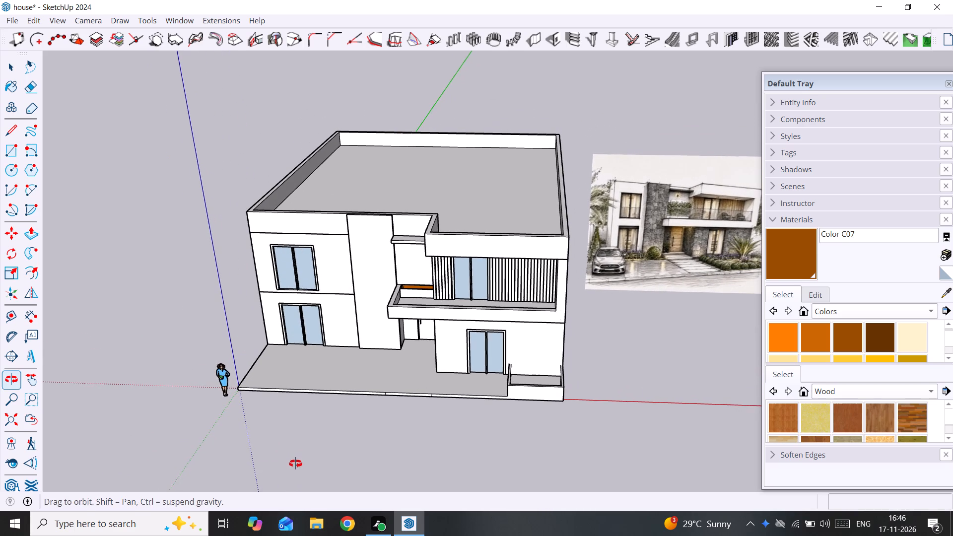
middle_click_drag(295, 464, 296, 464, "shift")
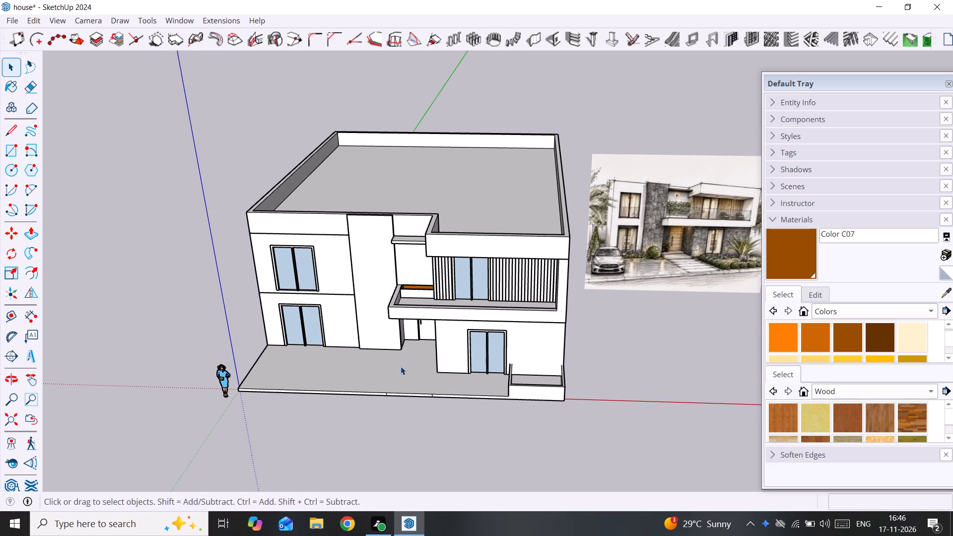
Draw a rectangle about 23' by 4' 3" on the slab from the left wing's outer corner to the entrance recess and group it.
scroll(256, 350, "up", 1)
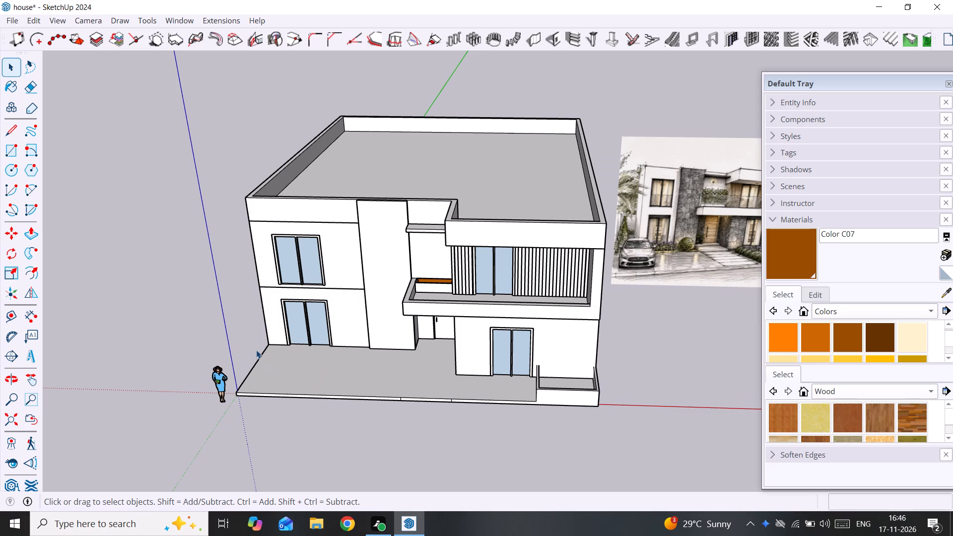
middle_click_drag(266, 353, 343, 371)
middle_click_drag(352, 372, 443, 379)
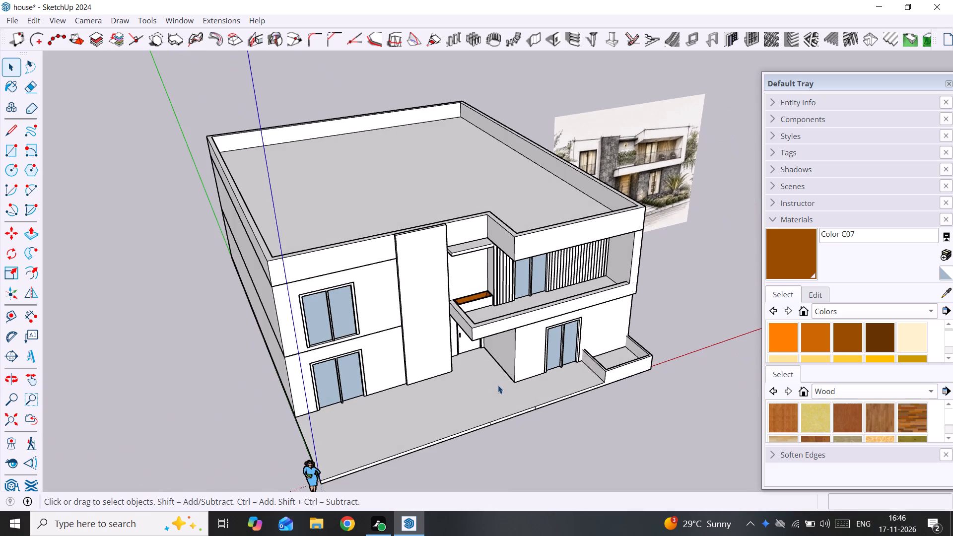
scroll(414, 374, "up", 4)
scroll(220, 454, "up", 3)
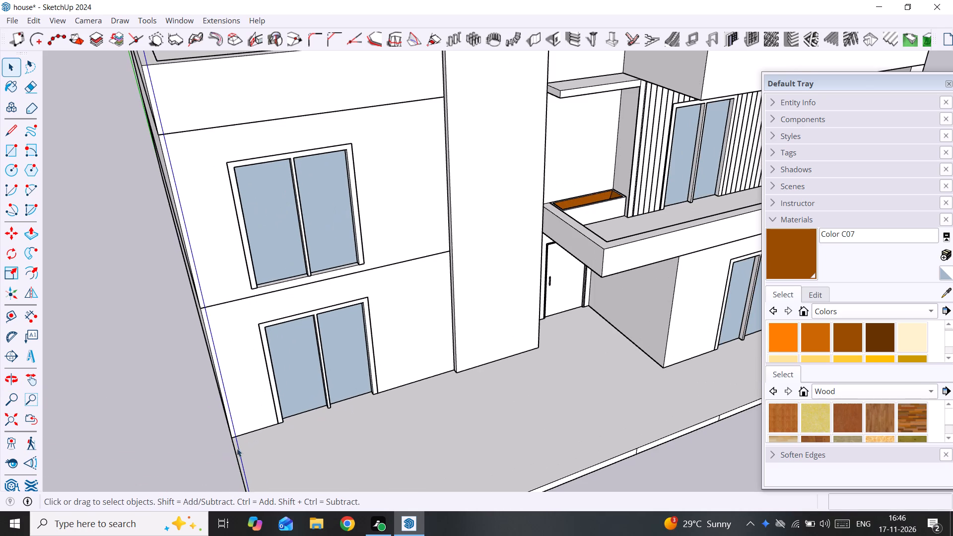
middle_click_drag(243, 446, 269, 444)
key("r")
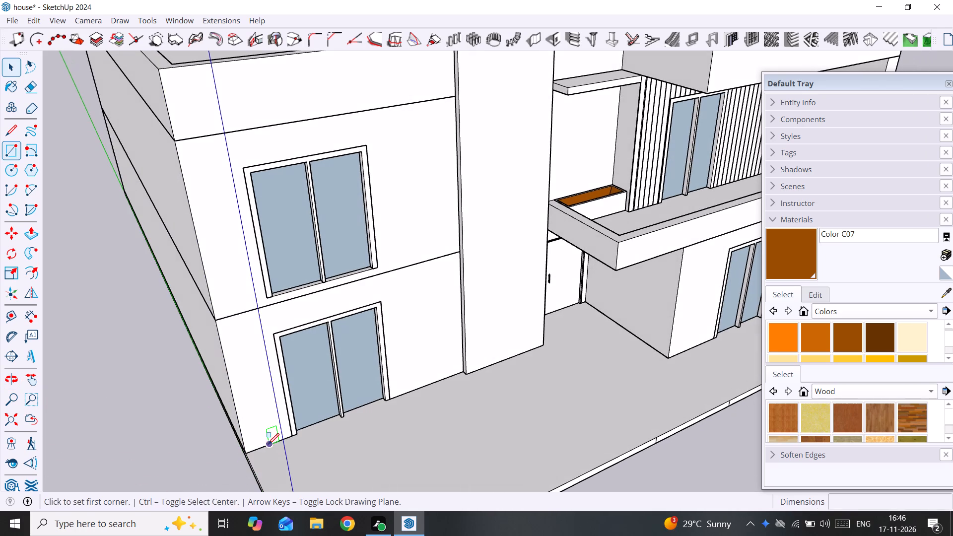
left_click(248, 455)
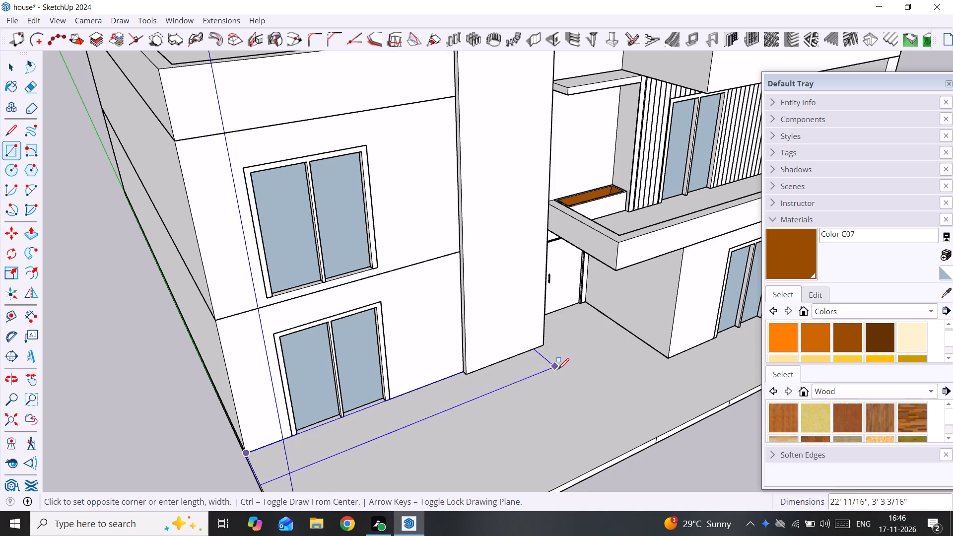
middle_click_drag(570, 372, 308, 367)
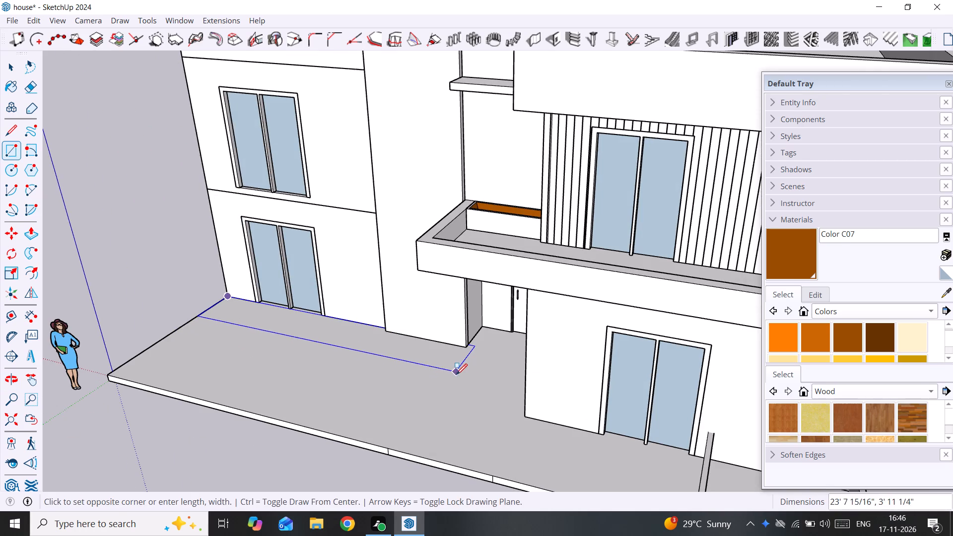
scroll(451, 375, "up", 9)
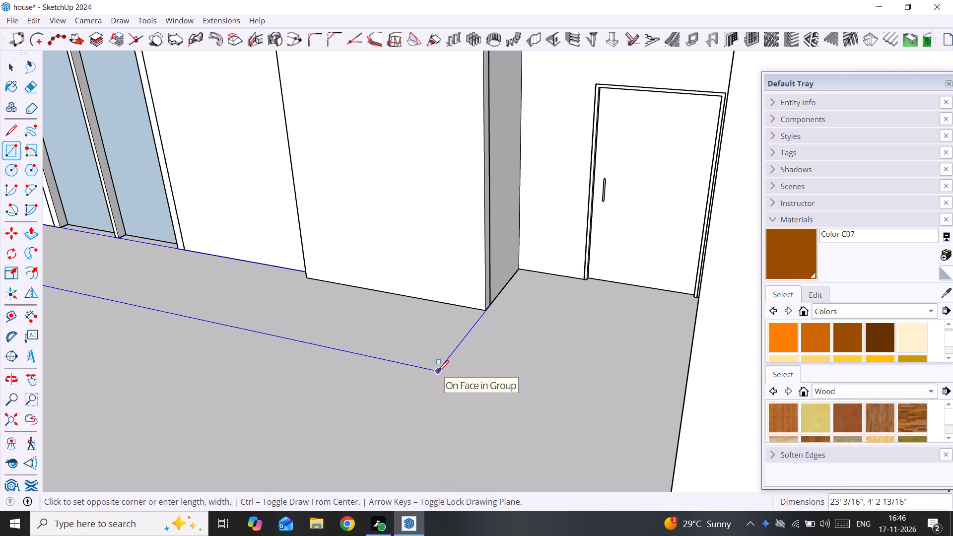
left_click(438, 371)
key("space")
triple_click(437, 347)
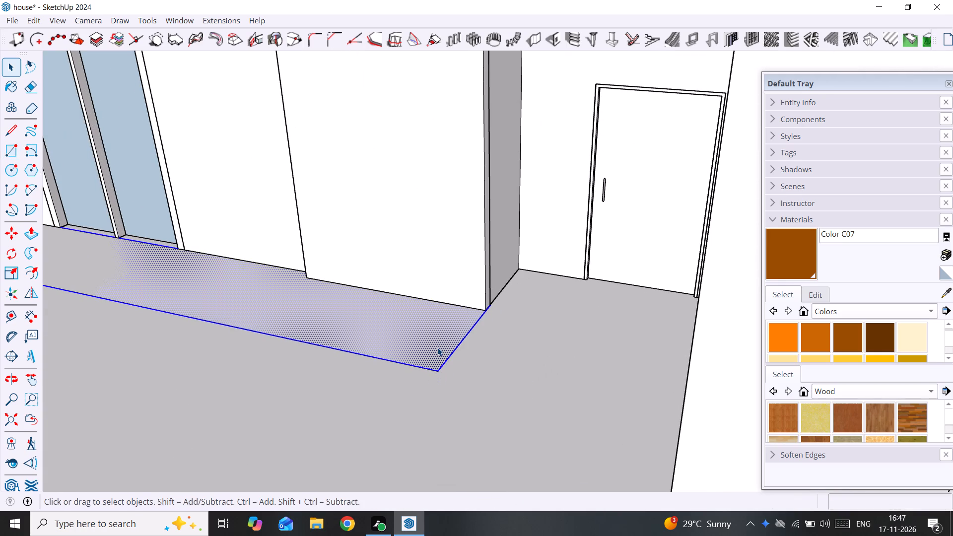
right_click(437, 347)
left_click(515, 209)
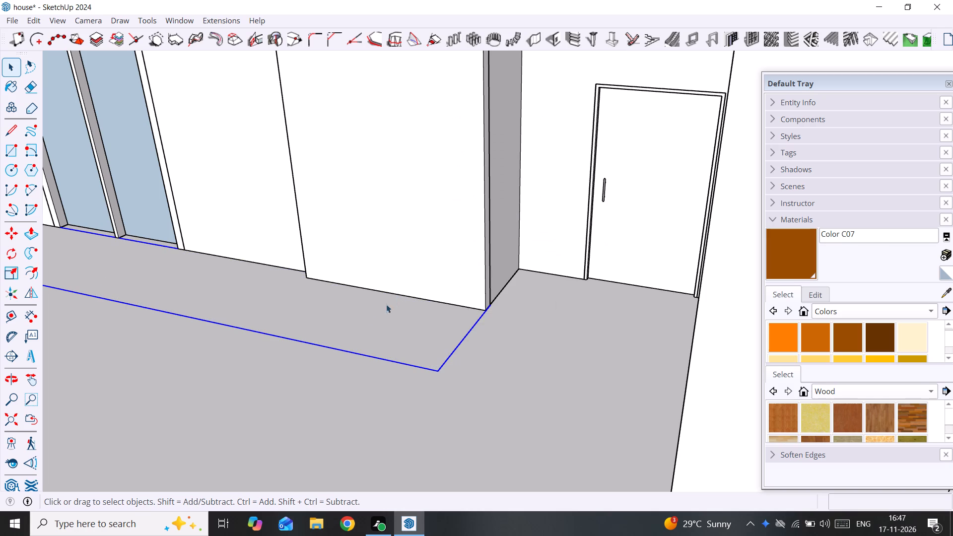
Open the left-wing planter group and offset its rectangle's outline inward by 4" to form the planter border.
double_click(360, 324)
left_click(360, 324)
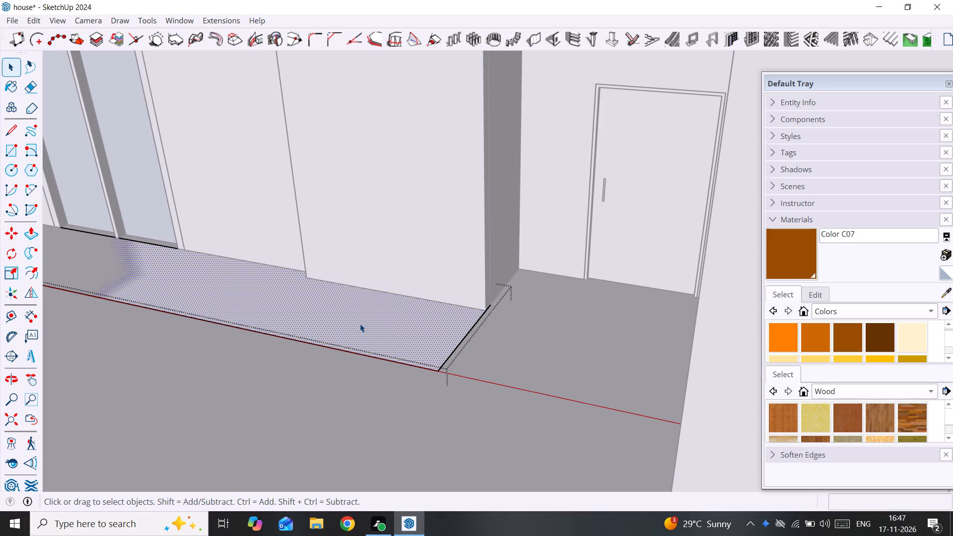
key("f")
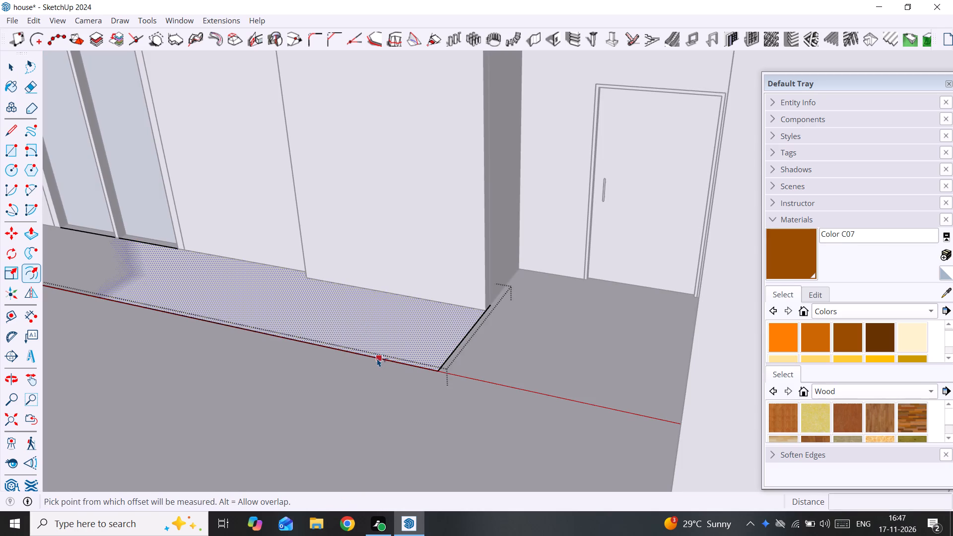
left_click(377, 358)
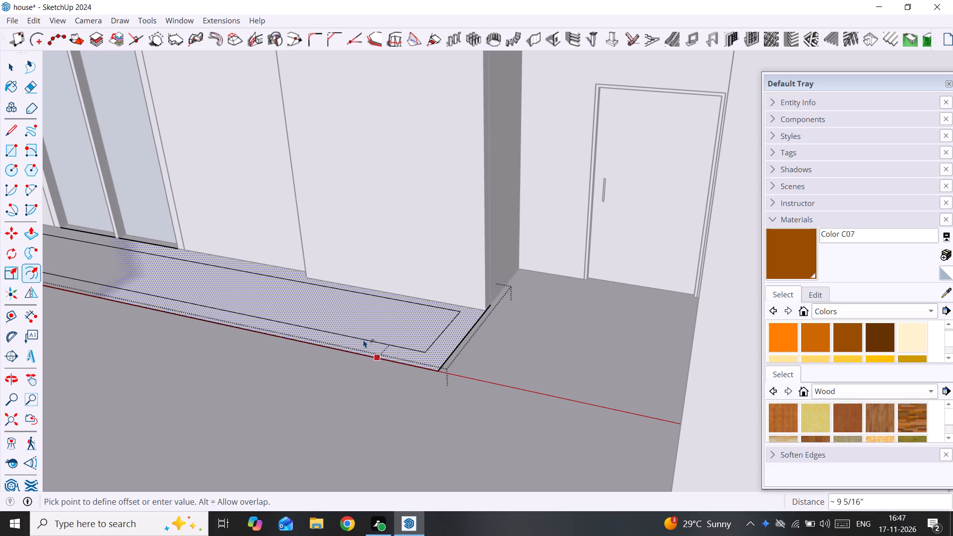
type("4\"")
key("Return")
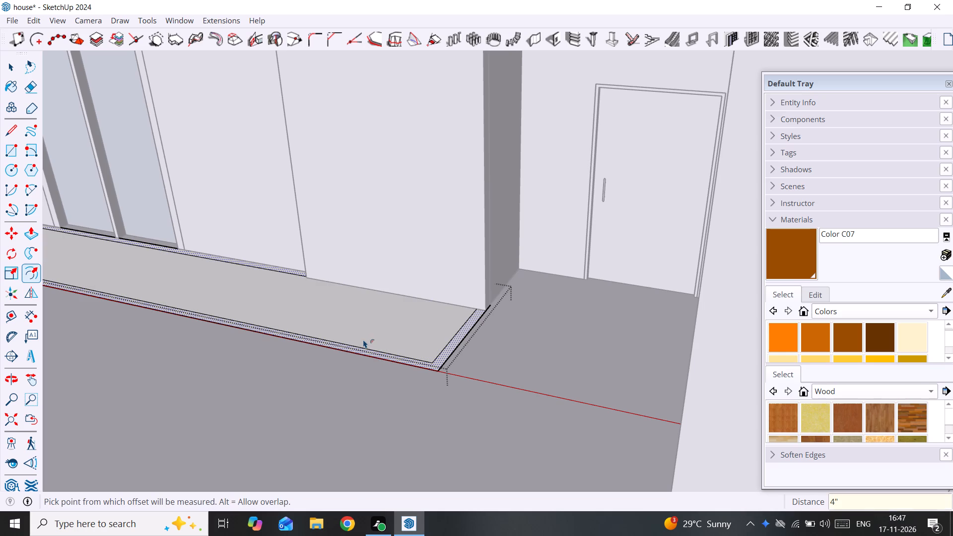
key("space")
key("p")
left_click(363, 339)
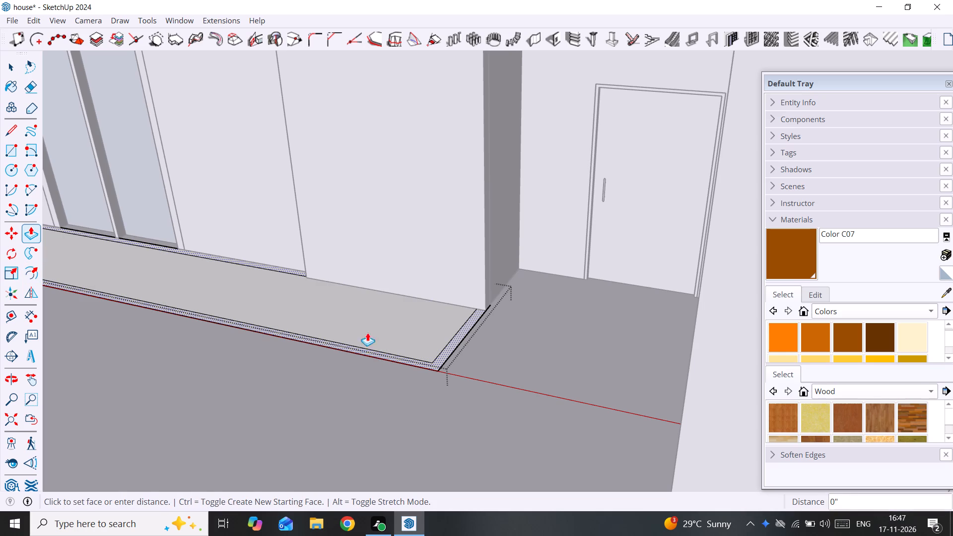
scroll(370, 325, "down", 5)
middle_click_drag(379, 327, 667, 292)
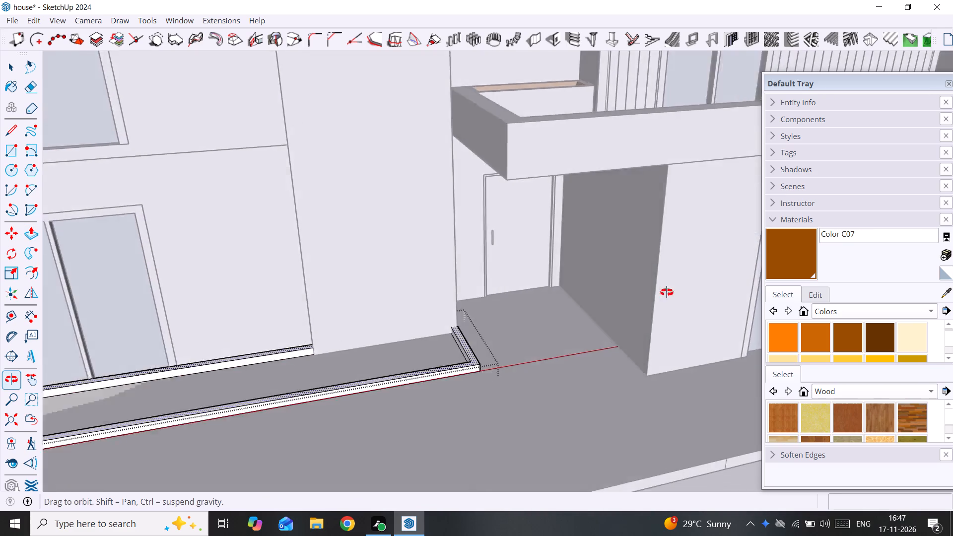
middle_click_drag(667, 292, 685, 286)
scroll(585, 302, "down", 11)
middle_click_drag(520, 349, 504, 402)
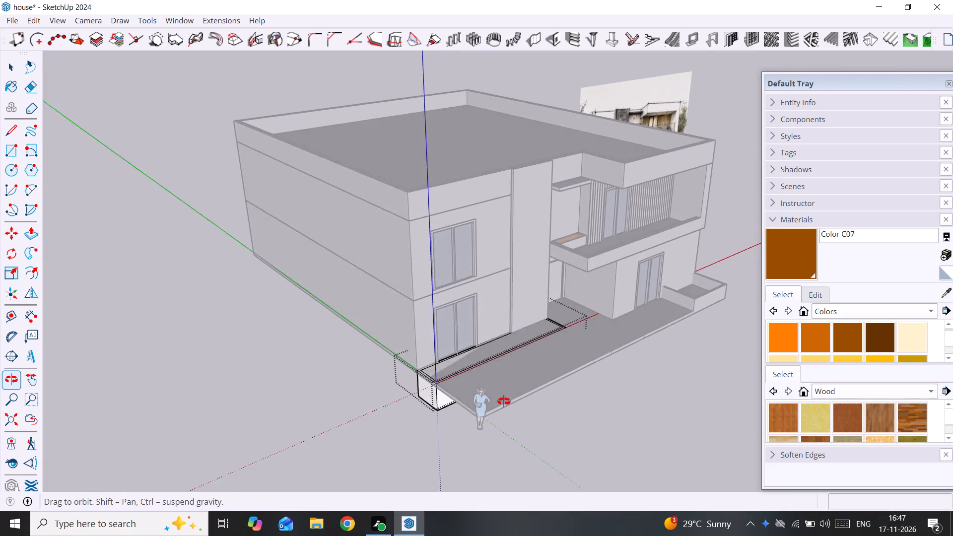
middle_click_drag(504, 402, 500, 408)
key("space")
Move the border's inner back edge 4" onto the left wing's wall line, removing the strip along the wall.
scroll(496, 351, "up", 5)
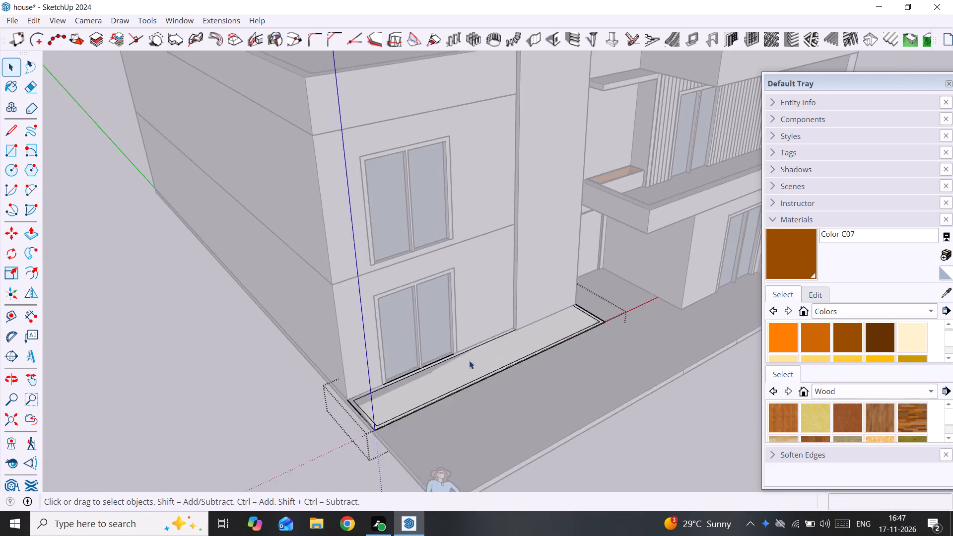
scroll(469, 360, "up", 9)
left_click(466, 336)
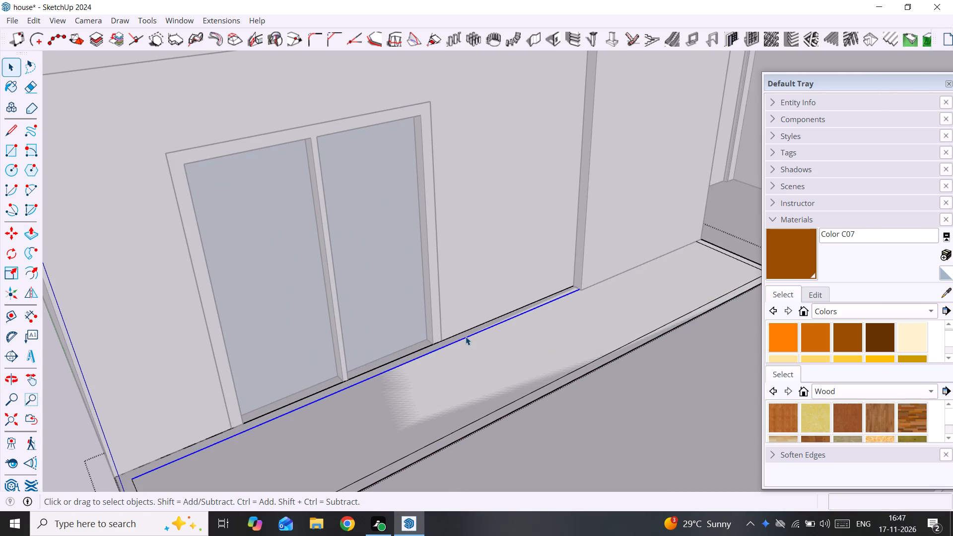
key("m")
left_click(466, 336)
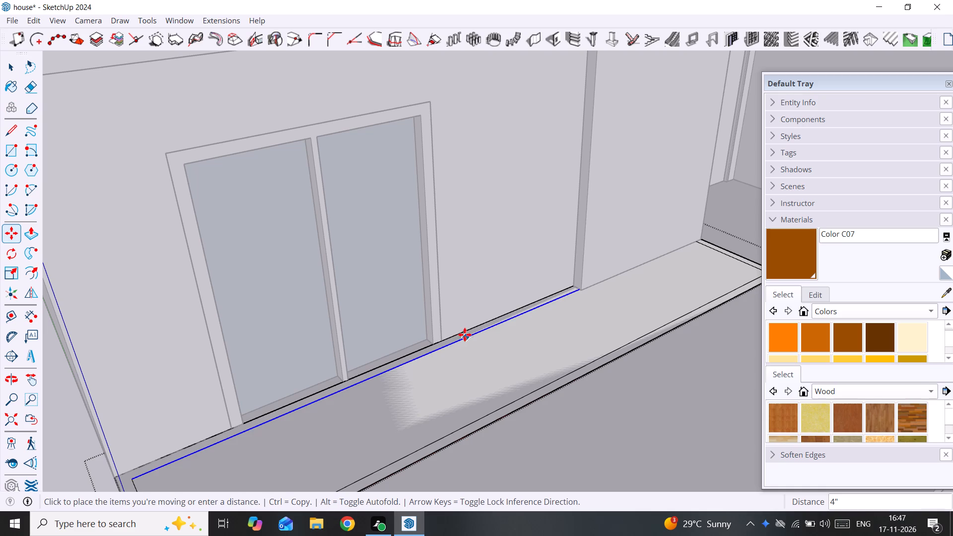
left_click(463, 333)
Push/pull the left-wing planter's border face up 2' and leave the group.
scroll(463, 333, "down", 5)
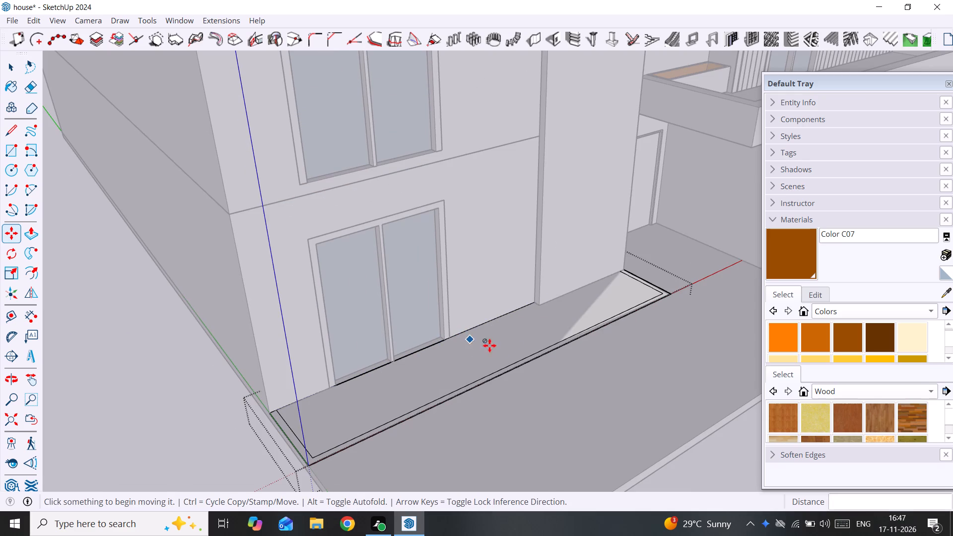
scroll(629, 286, "up", 2)
scroll(380, 453, "down", 4)
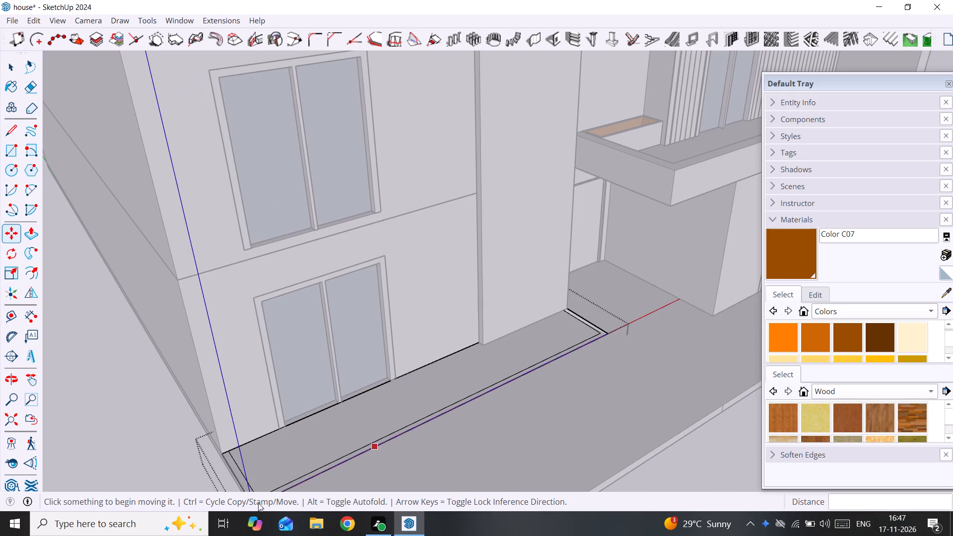
middle_click_drag(224, 499, 311, 357, "shift")
middle_click_drag(314, 357, 406, 271, "shift")
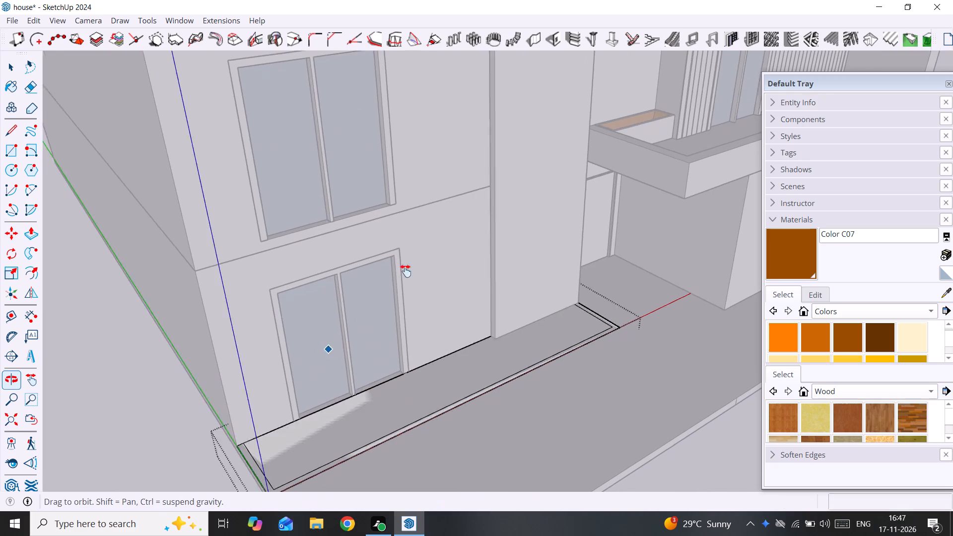
middle_click_drag(406, 271, 412, 261, "shift")
scroll(380, 357, "up", 7)
key("space")
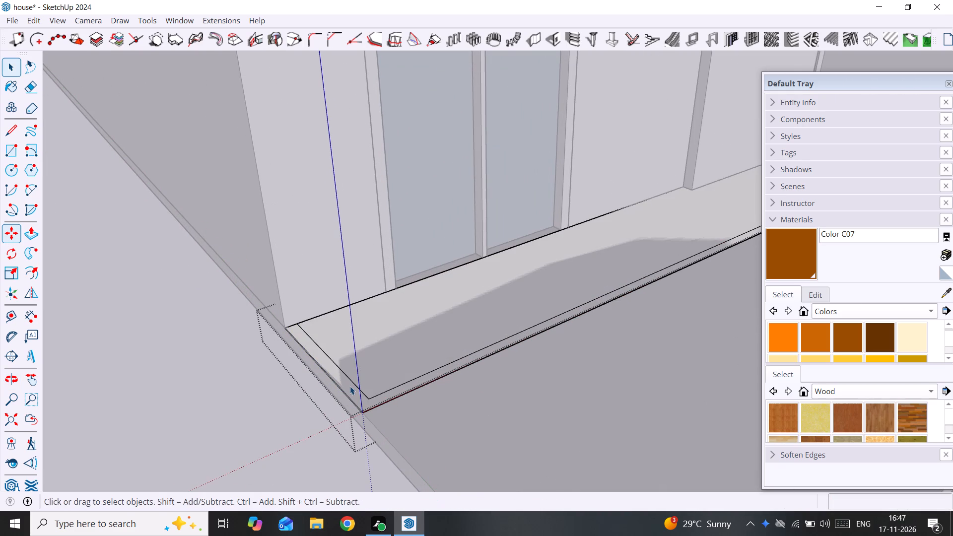
left_click(350, 386)
key("p")
left_click(350, 387)
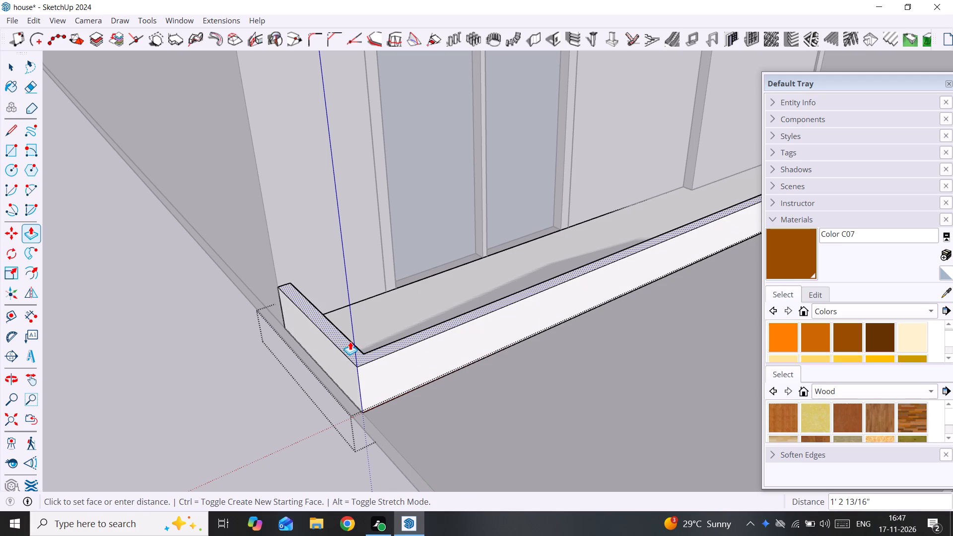
scroll(350, 341, "down", 13)
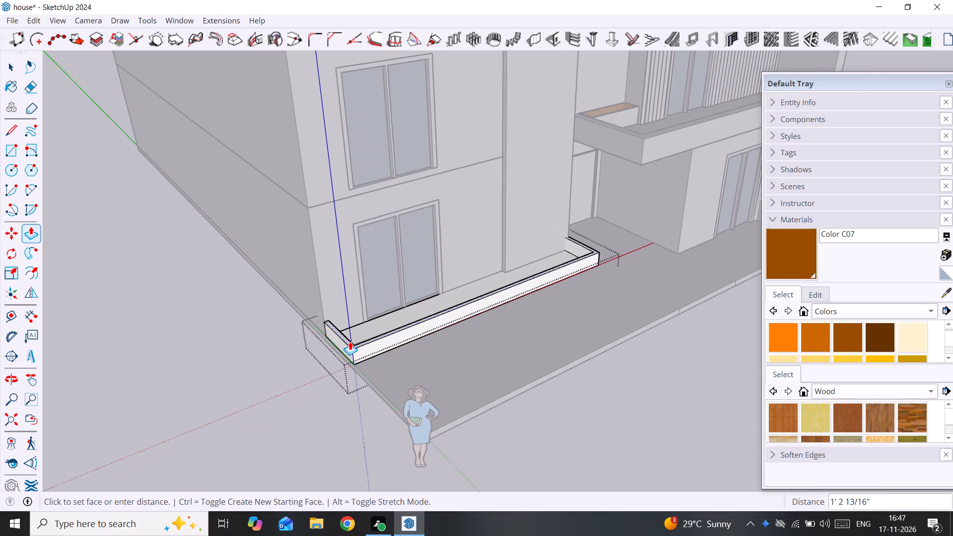
type("2'")
key("Return")
key("space")
scroll(350, 341, "down", 5)
left_click(273, 336)
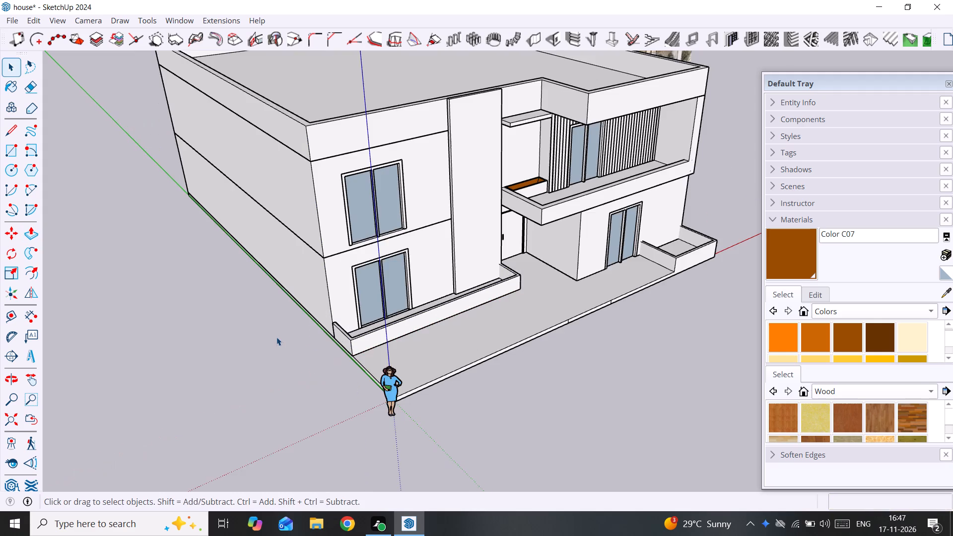
Examine the raised left-wing planter and compare the model's entrance and front yard with the reference sketch's walkway and steps.
scroll(559, 331, "up", 1)
middle_click_drag(452, 351, 187, 328)
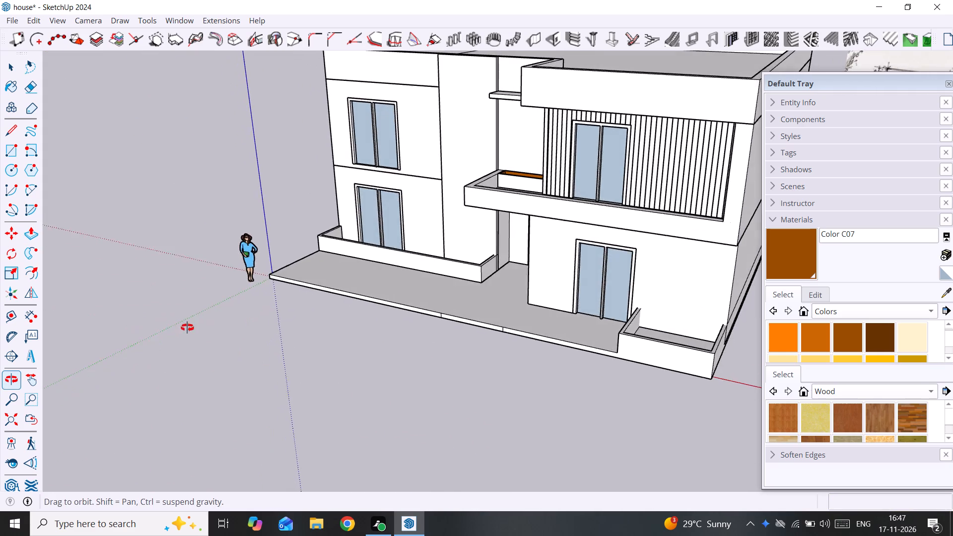
middle_click_drag(187, 328, 201, 328)
scroll(311, 339, "down", 8)
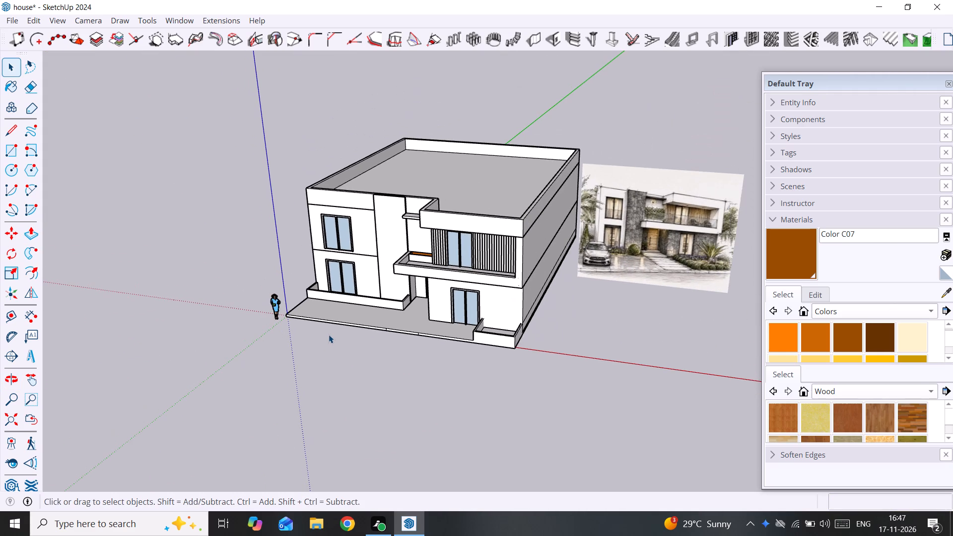
middle_click_drag(300, 335, 221, 334)
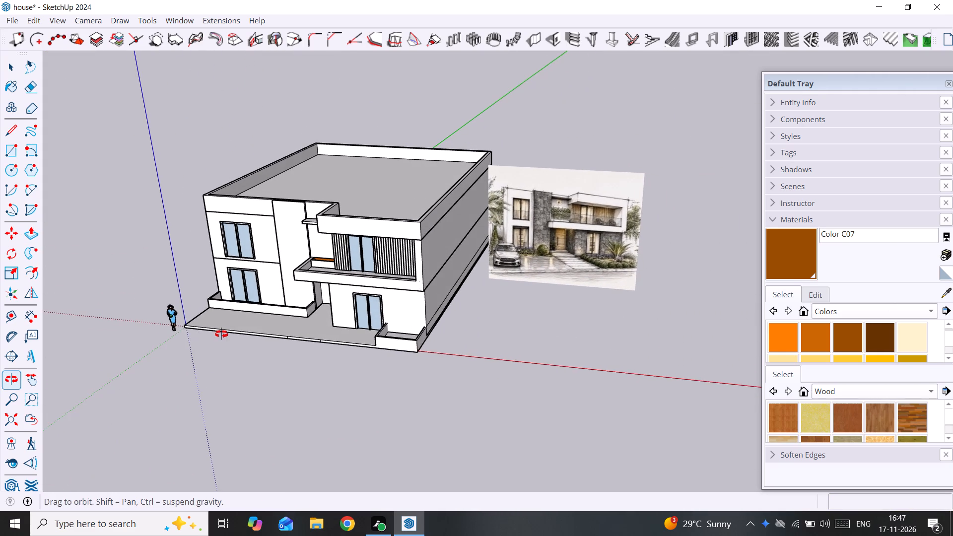
middle_click_drag(221, 334, 242, 335)
middle_click(242, 335)
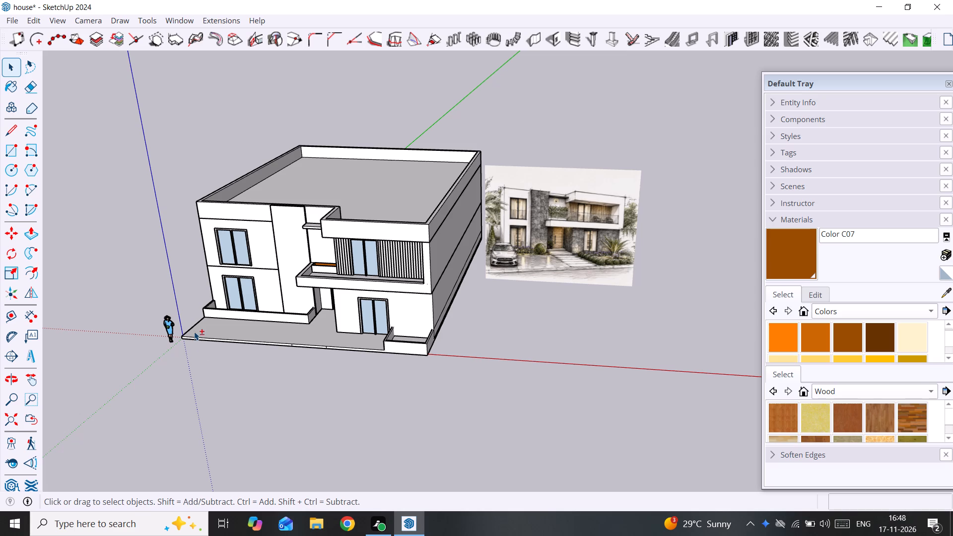
scroll(194, 319, "up", 1)
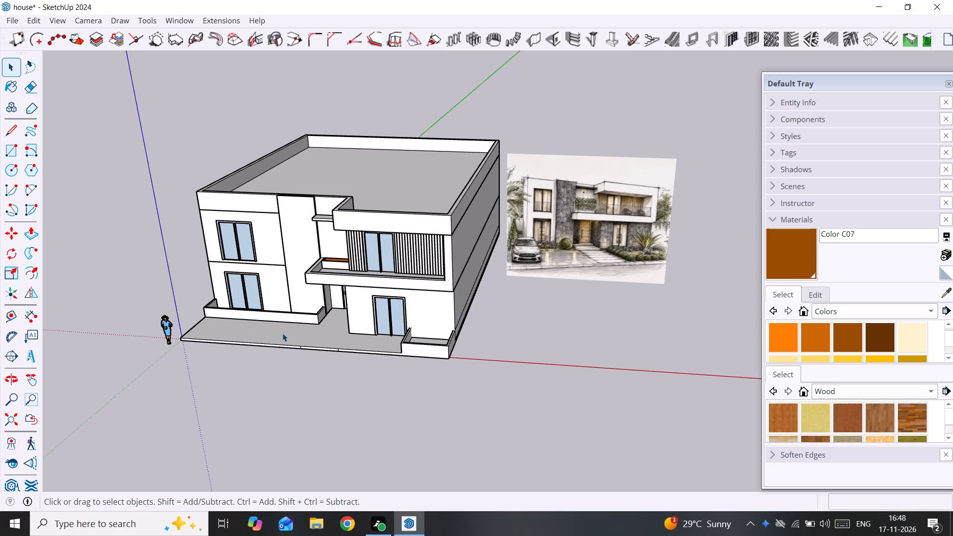
middle_click_drag(283, 333, 350, 350)
scroll(350, 351, "up", 4)
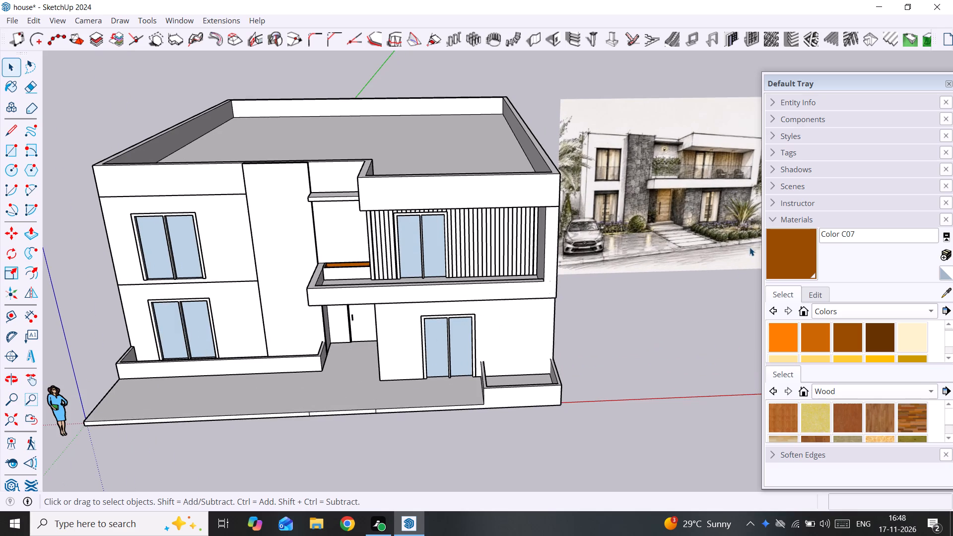
scroll(716, 241, "up", 4)
middle_click_drag(699, 257, 473, 312, "shift")
scroll(455, 303, "up", 7)
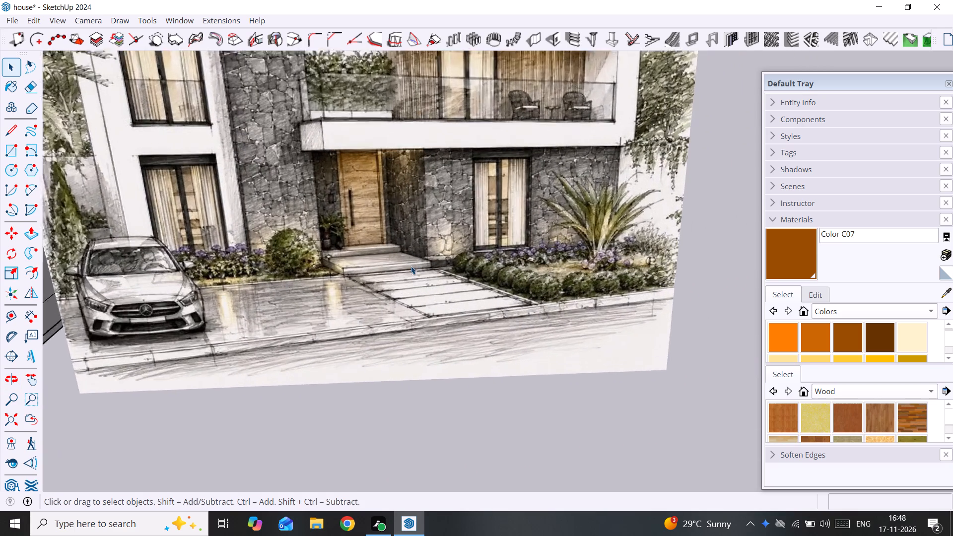
scroll(411, 266, "up", 1)
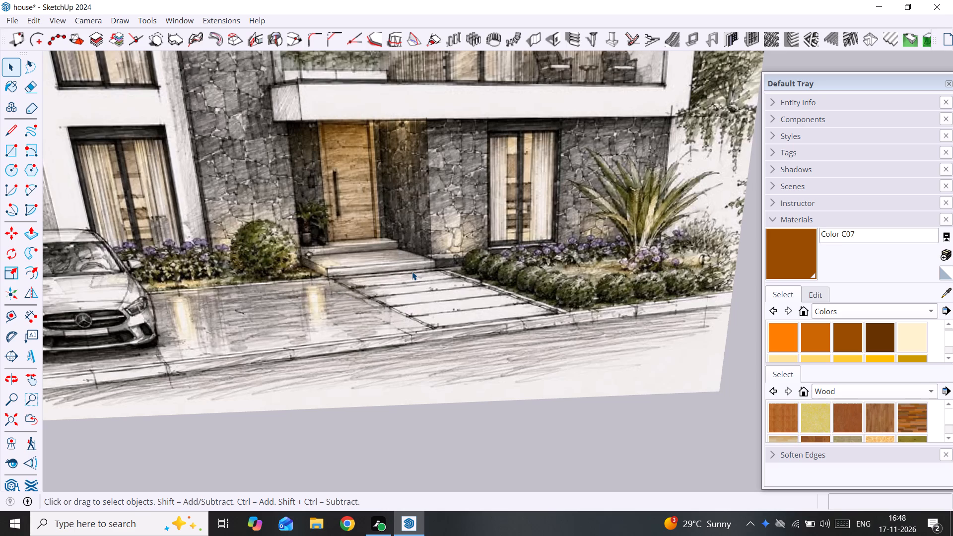
scroll(412, 271, "down", 14)
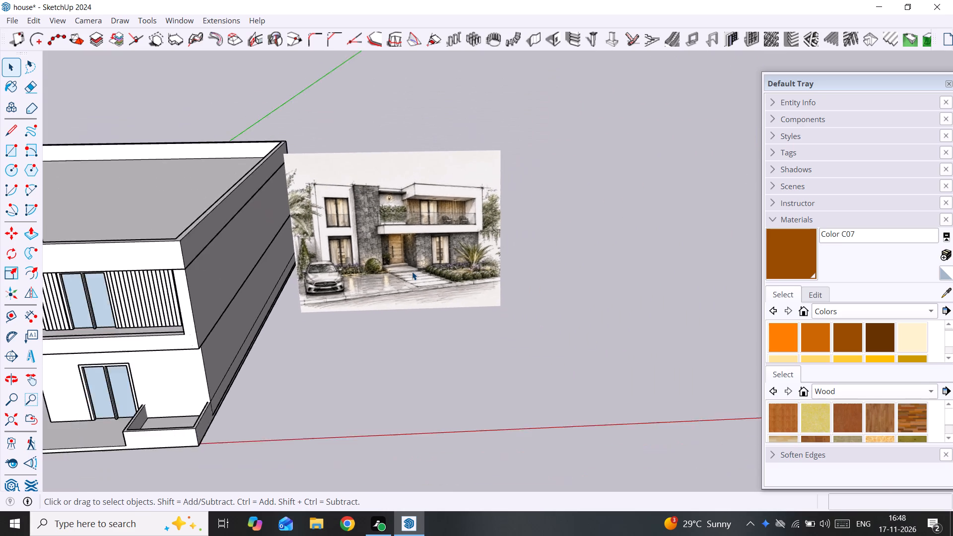
scroll(412, 271, "down", 5)
middle_click_drag(182, 362, 330, 339, "shift")
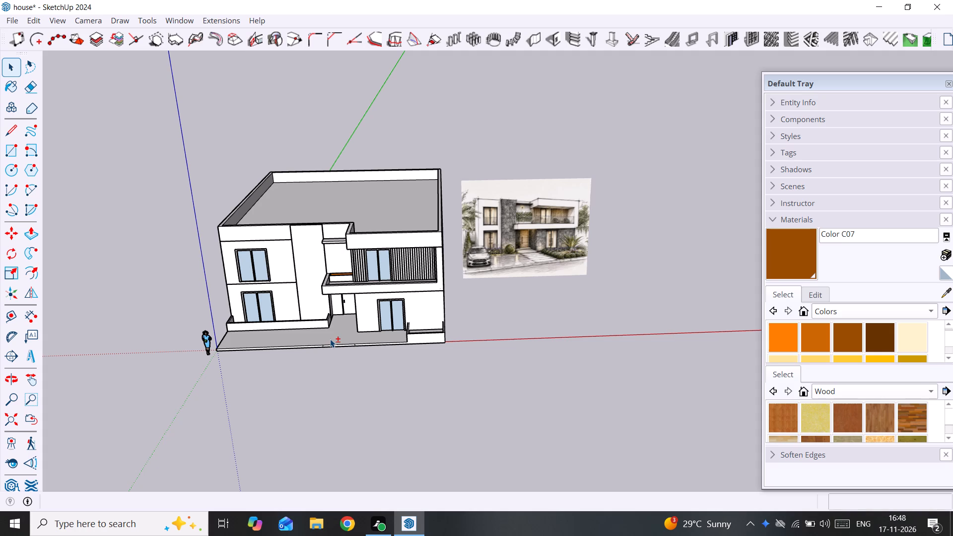
scroll(581, 282, "up", 5)
scroll(526, 254, "up", 4)
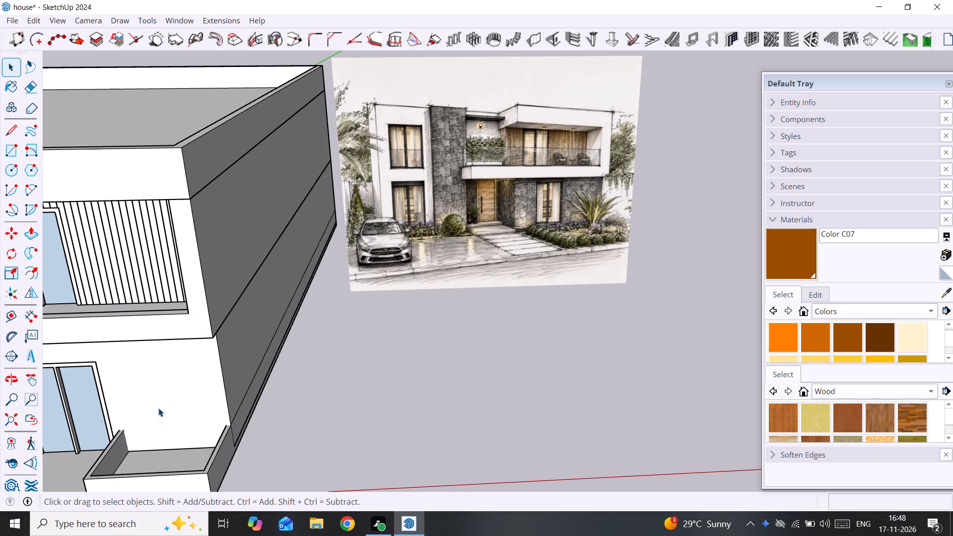
middle_click_drag(158, 408, 711, 343)
scroll(438, 348, "up", 3)
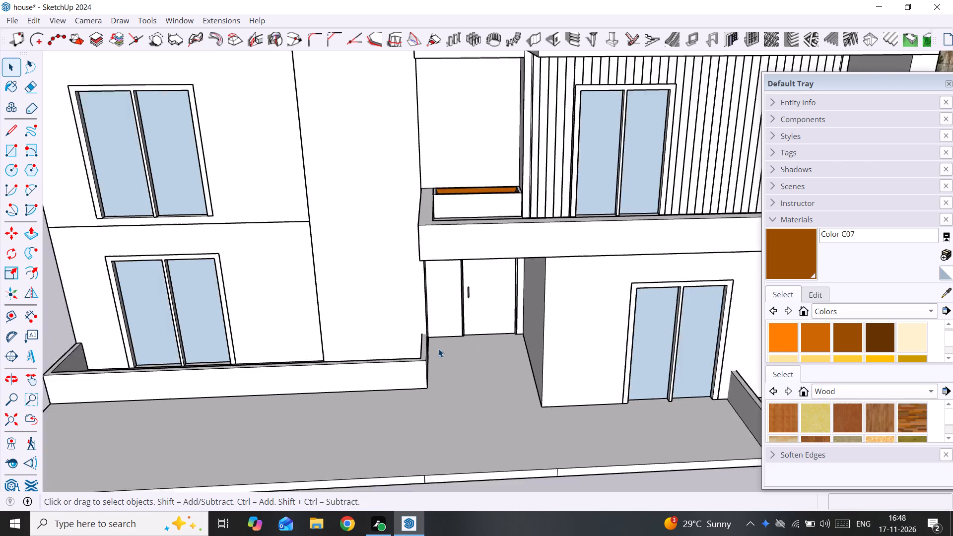
middle_click_drag(427, 348, 580, 359)
scroll(580, 359, "down", 8)
middle_click_drag(751, 291, 608, 312)
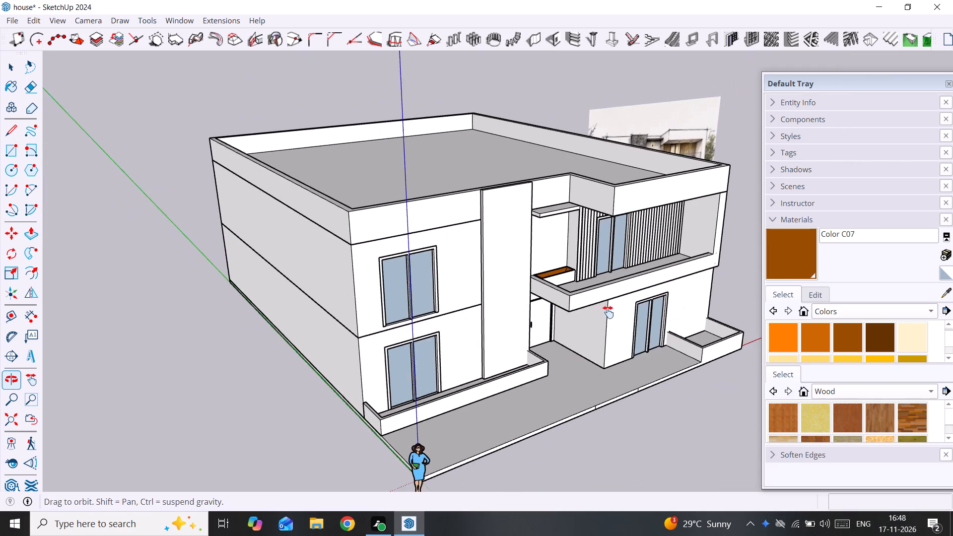
middle_click_drag(608, 312, 562, 246)
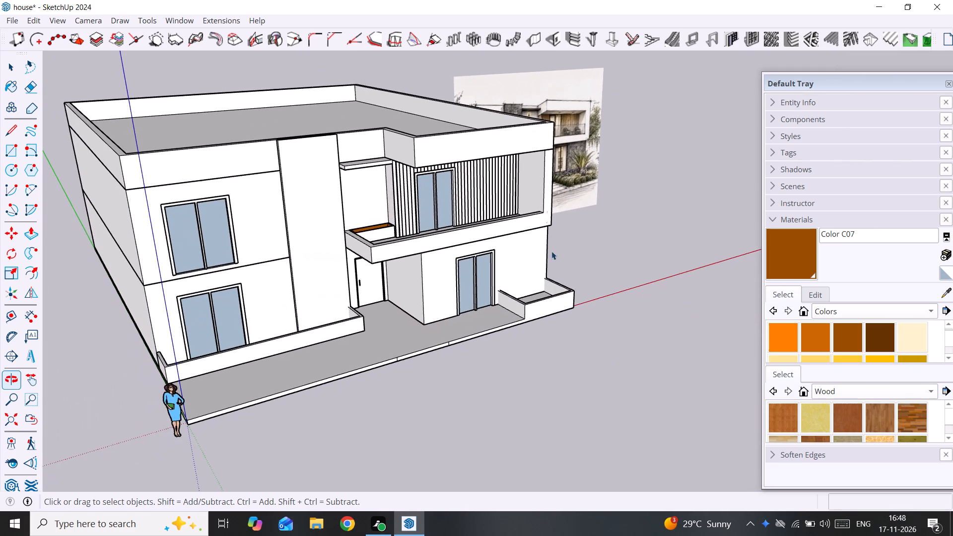
Draw a 7' by 16' walkway rectangle on the terrace floor from the entrance recess's inner corner to the terrace's front edge.
scroll(349, 326, "up", 1)
scroll(388, 300, "up", 3)
key("r")
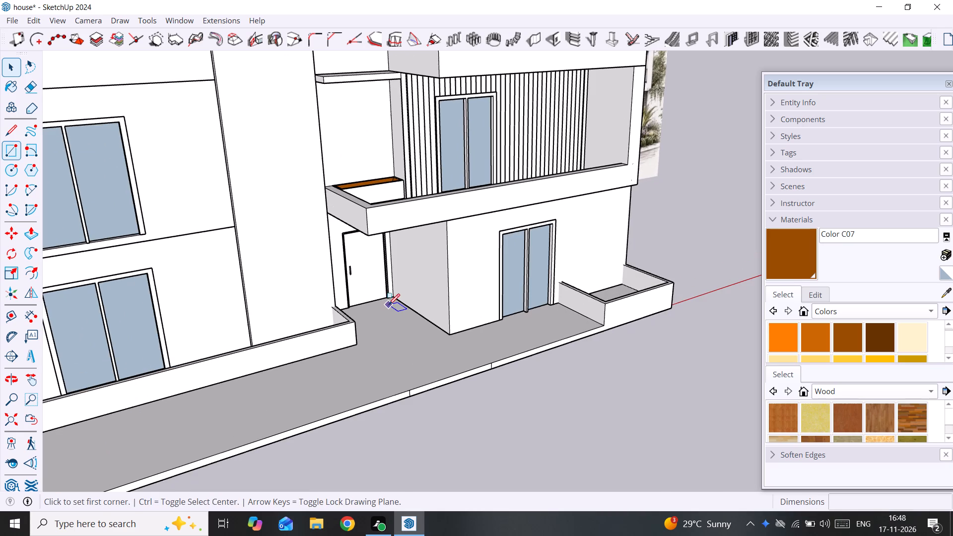
scroll(394, 296, "up", 4)
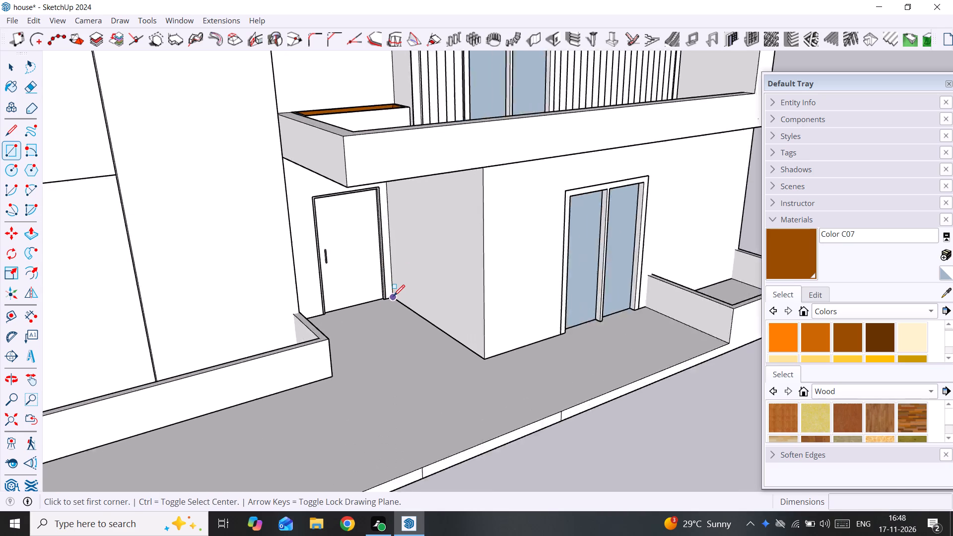
scroll(394, 296, "up", 9)
left_click(389, 298)
scroll(395, 367, "down", 20)
scroll(395, 367, "down", 1)
scroll(450, 405, "down", 5)
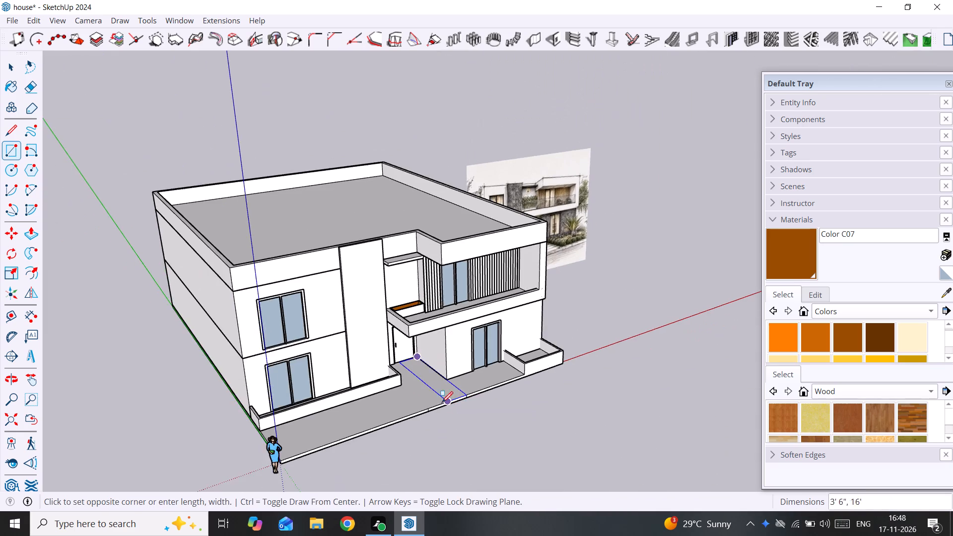
middle_click_drag(441, 402, 325, 404)
middle_click(325, 404)
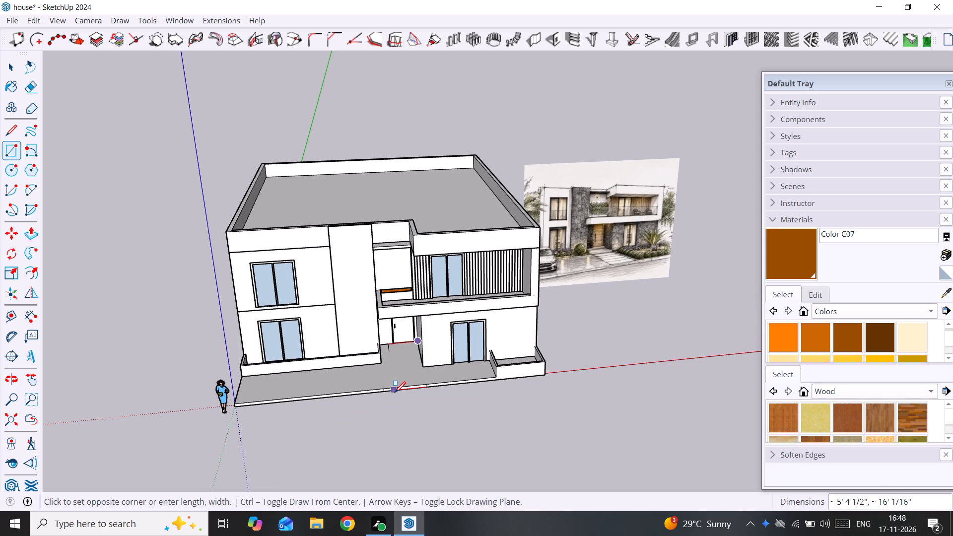
scroll(389, 391, "up", 7)
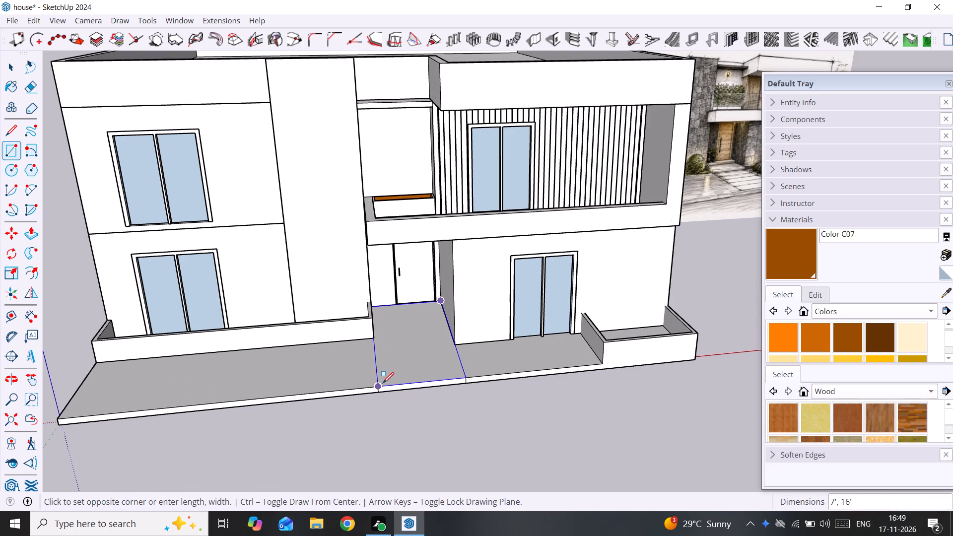
left_click(383, 383)
key("space")
Measure the walkway rectangle's width along the terrace's front edge.
left_click(408, 346)
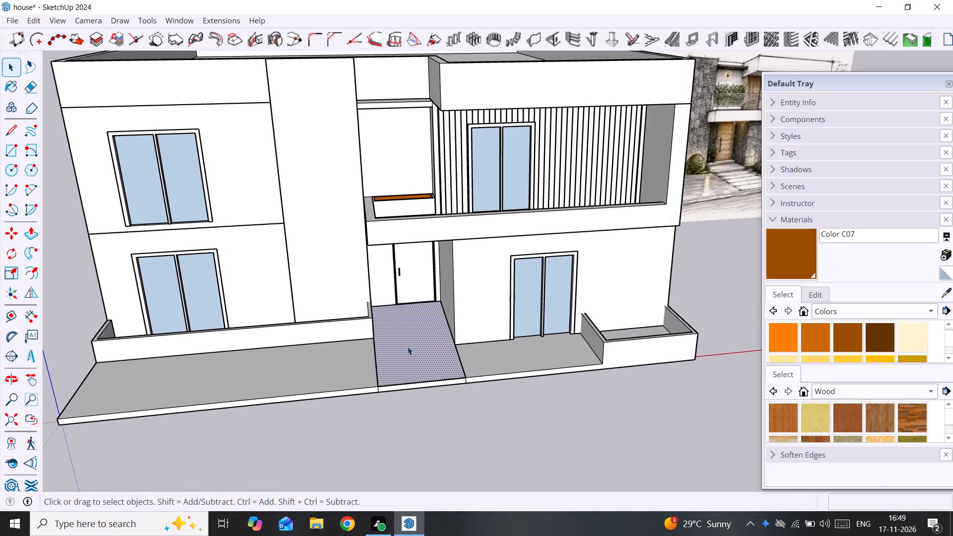
left_click(29, 318)
left_click(379, 388)
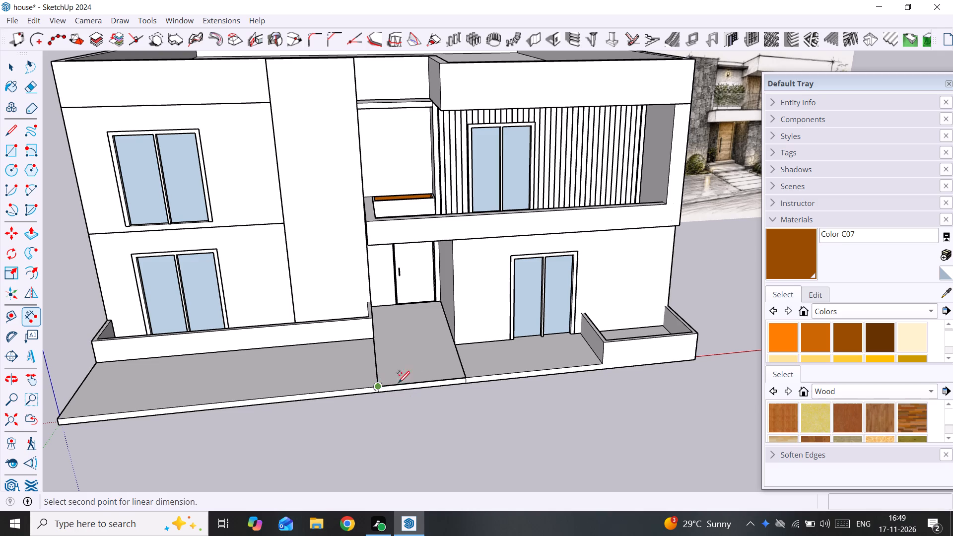
key("space")
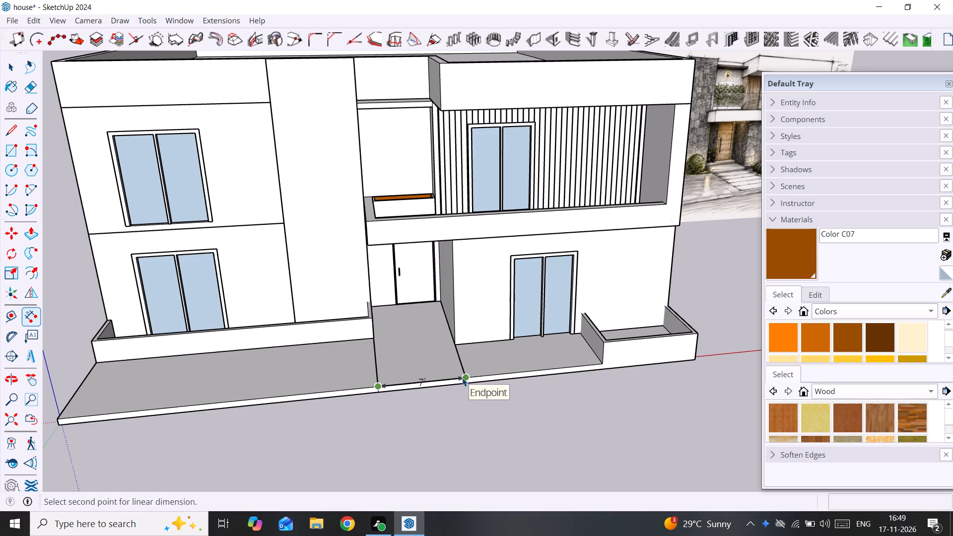
Group the walkway rectangle's face together with its edges.
scroll(441, 356, "down", 4)
middle_click_drag(441, 356, 438, 356)
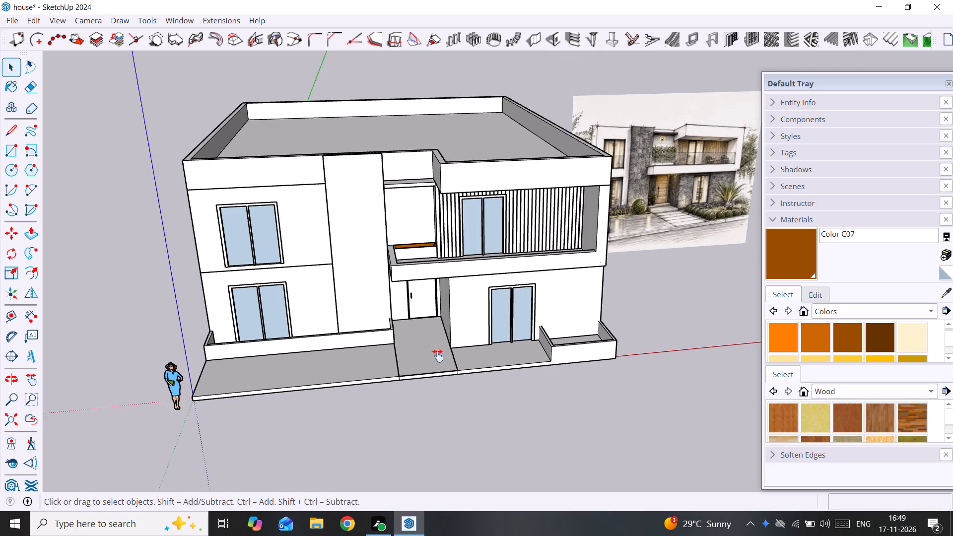
middle_click_drag(438, 356, 338, 370)
scroll(338, 370, "up", 3)
left_click(312, 371)
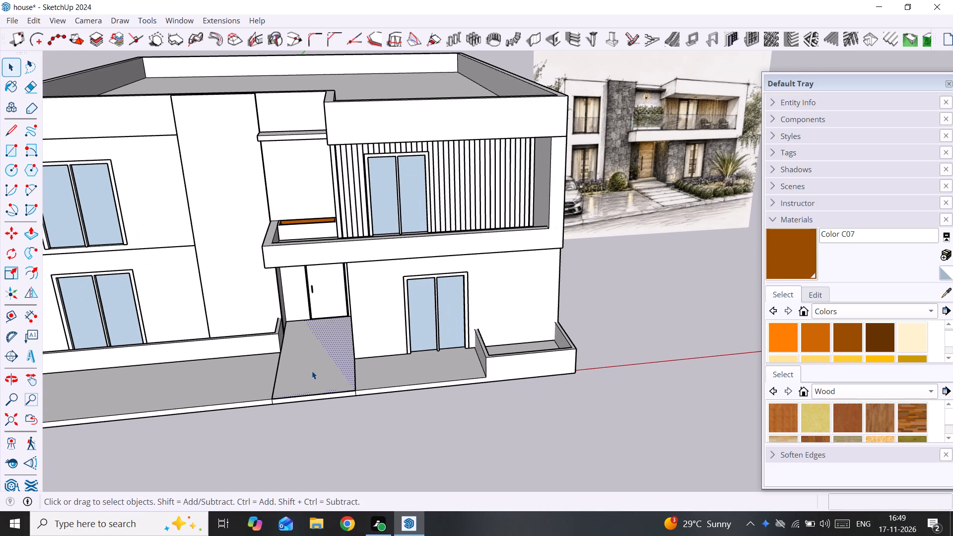
double_click(312, 371)
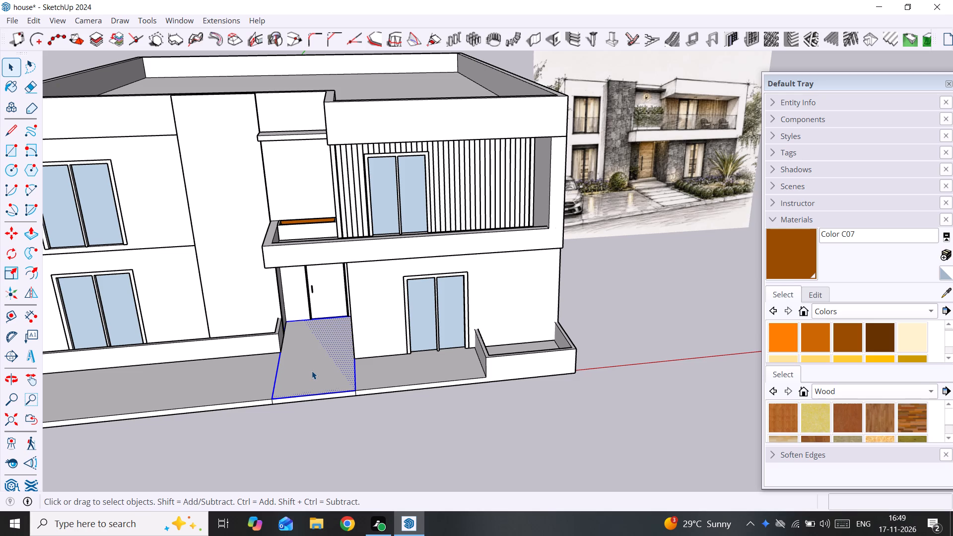
right_click(312, 371)
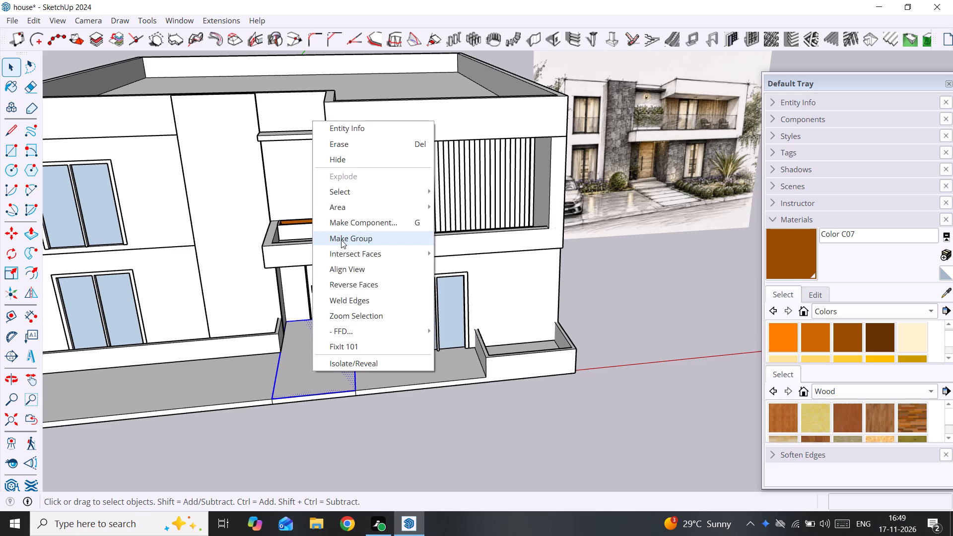
left_click(341, 240)
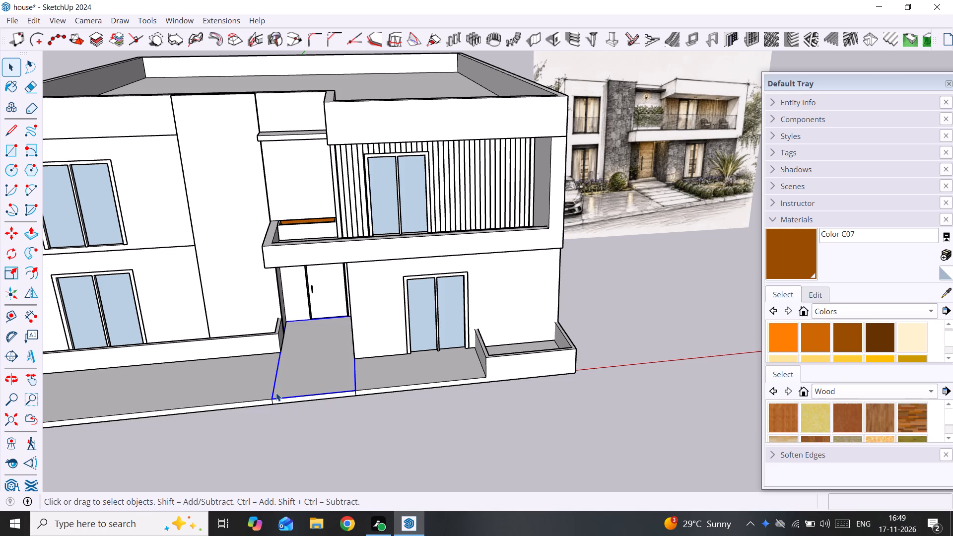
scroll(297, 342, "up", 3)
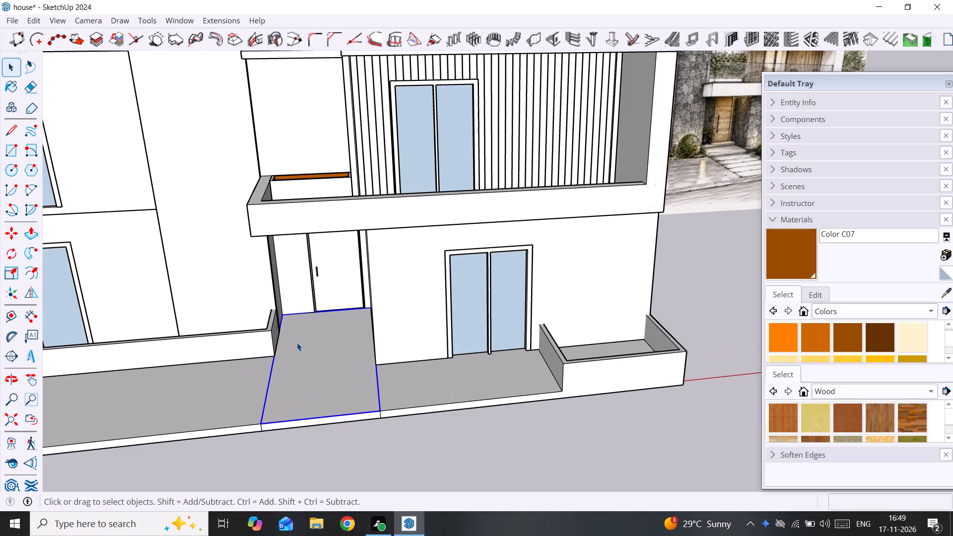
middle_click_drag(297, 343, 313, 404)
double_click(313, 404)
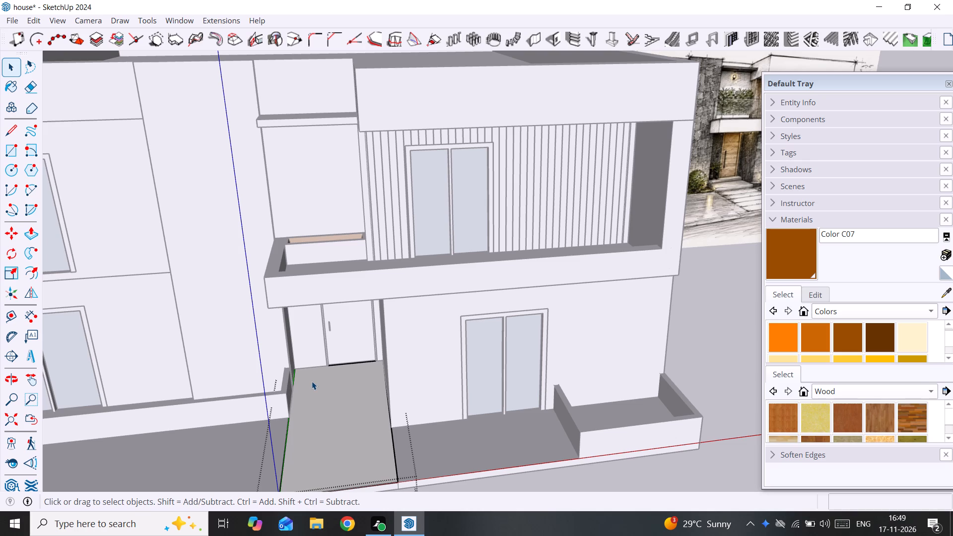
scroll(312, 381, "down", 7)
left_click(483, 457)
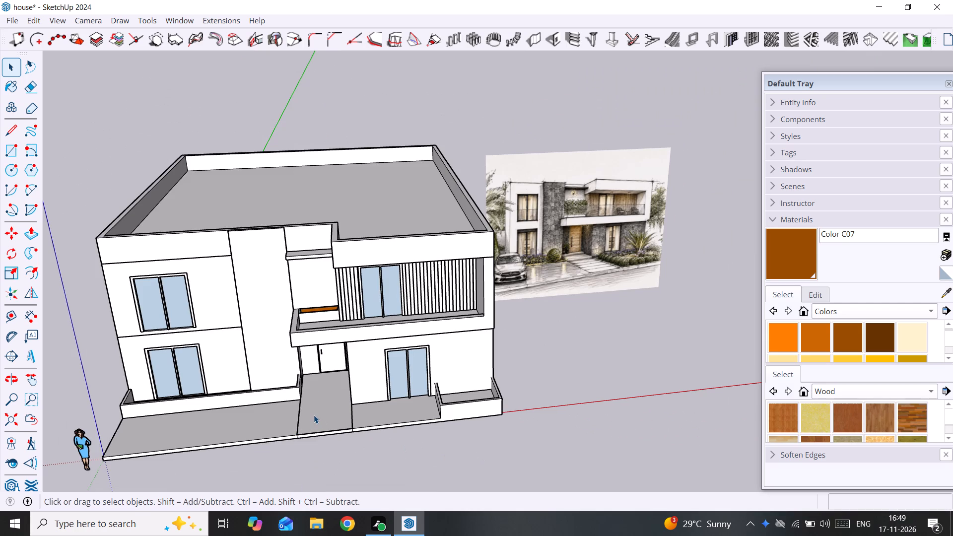
Examine the walkway in front of the entrance door and compare it with the steps in the reference sketch.
scroll(314, 415, "up", 2)
middle_click_drag(314, 415, 395, 346)
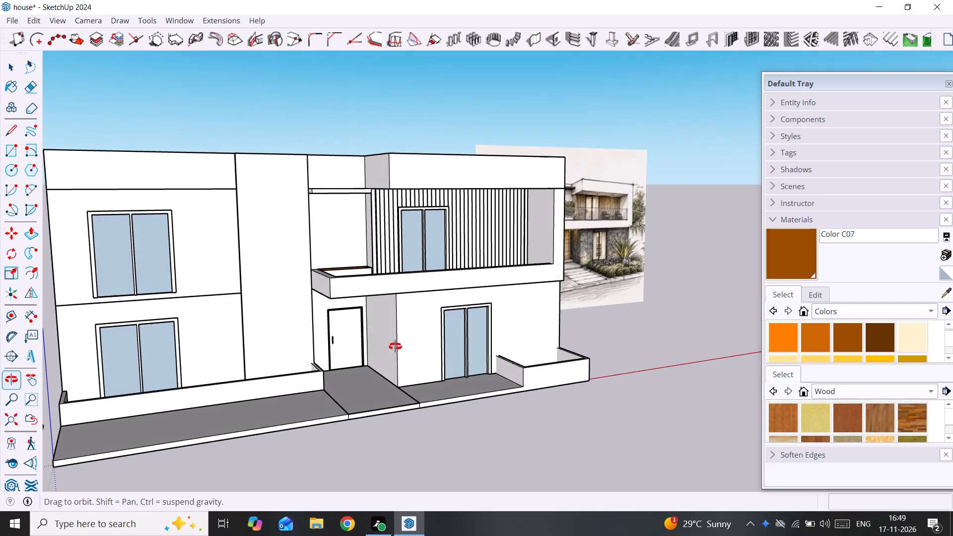
middle_click_drag(395, 346, 353, 351)
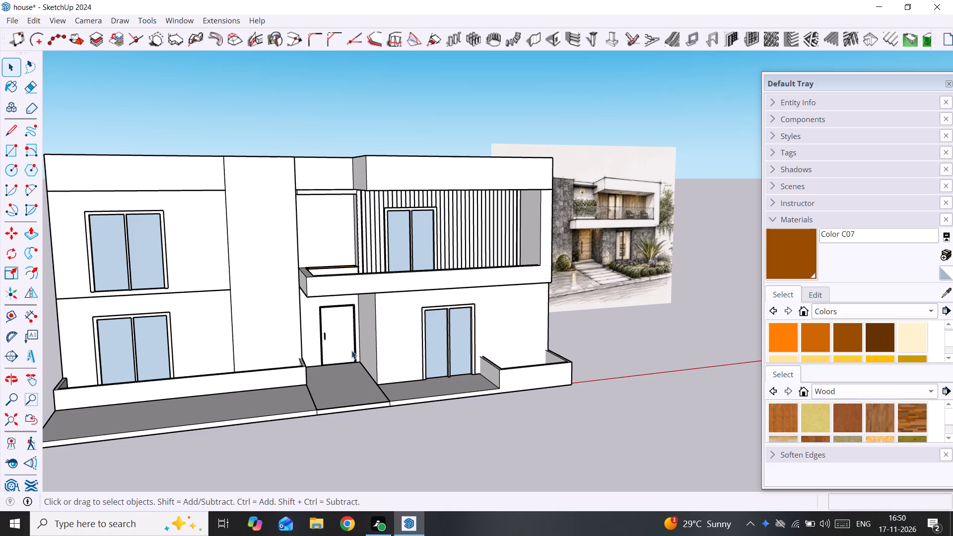
scroll(351, 350, "up", 2)
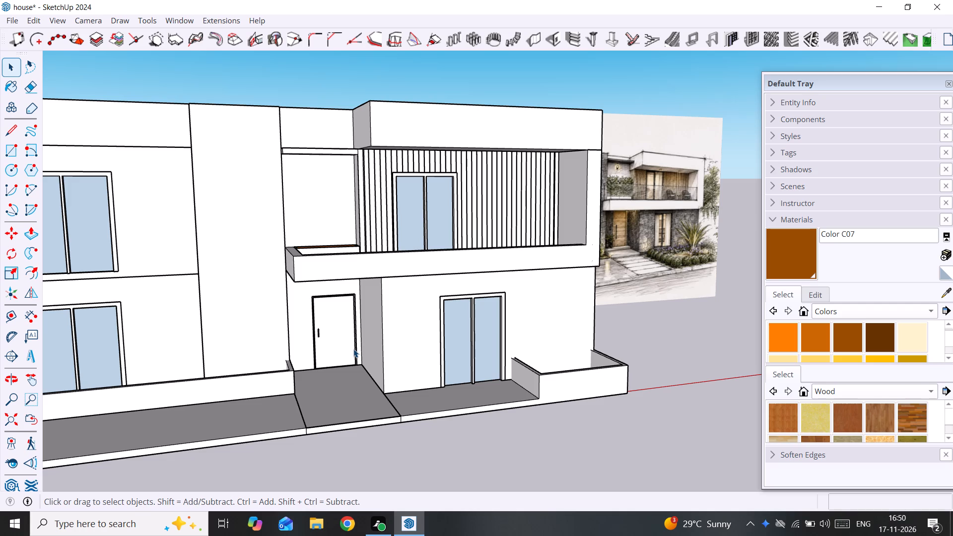
scroll(315, 388, "up", 5)
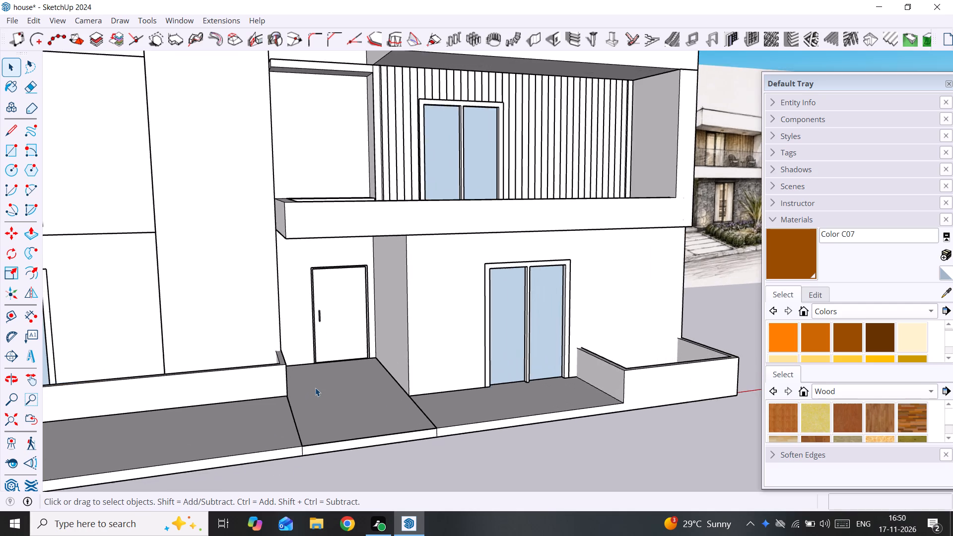
scroll(327, 375, "up", 8)
middle_click_drag(293, 354, 196, 375)
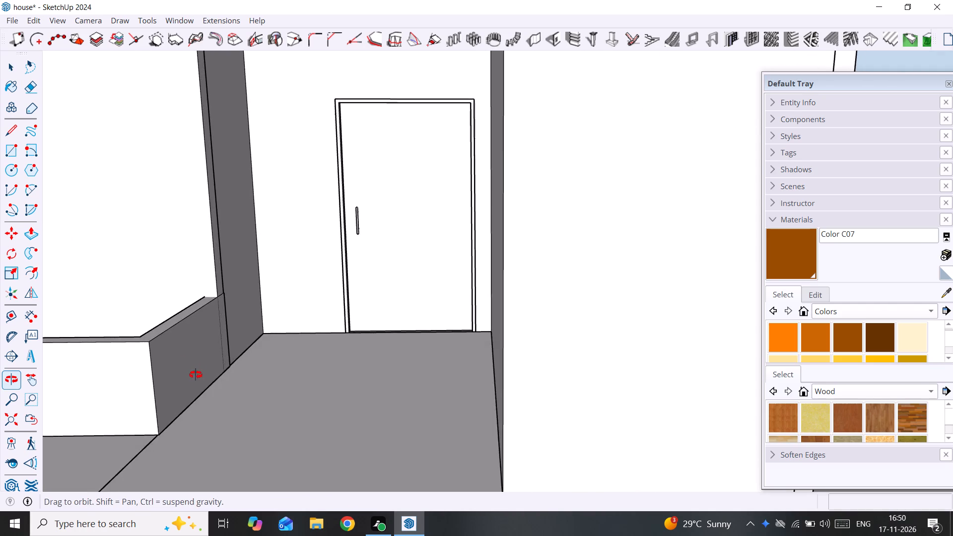
middle_click_drag(196, 375, 253, 375)
middle_click(253, 375)
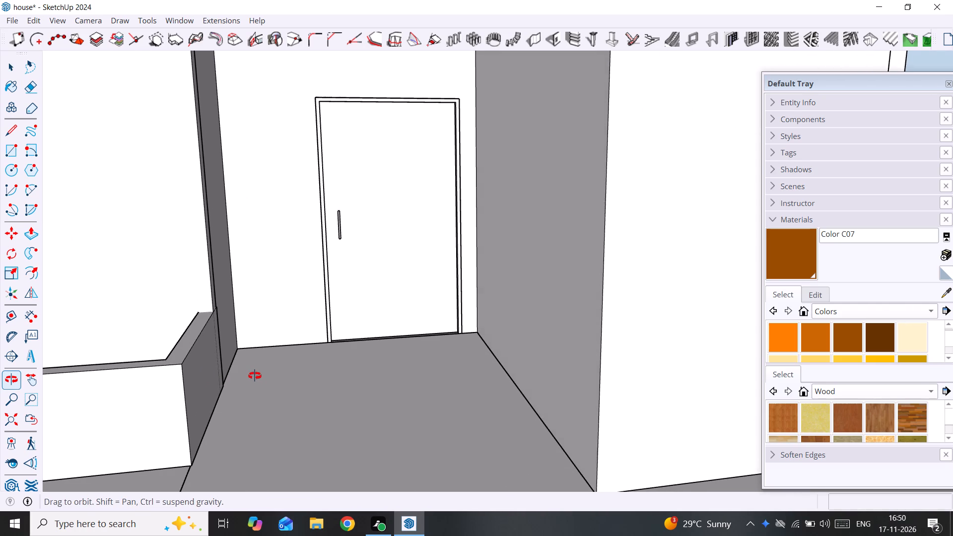
middle_click(255, 376)
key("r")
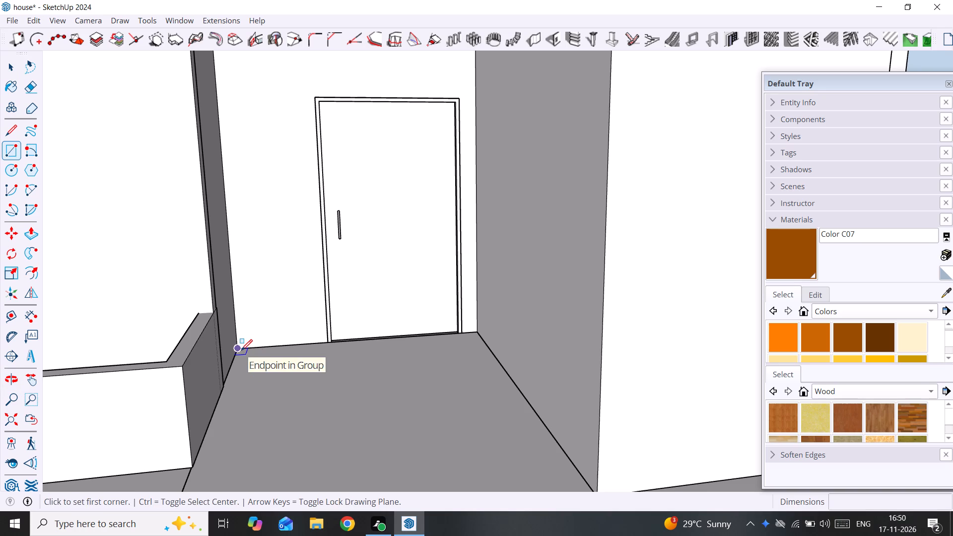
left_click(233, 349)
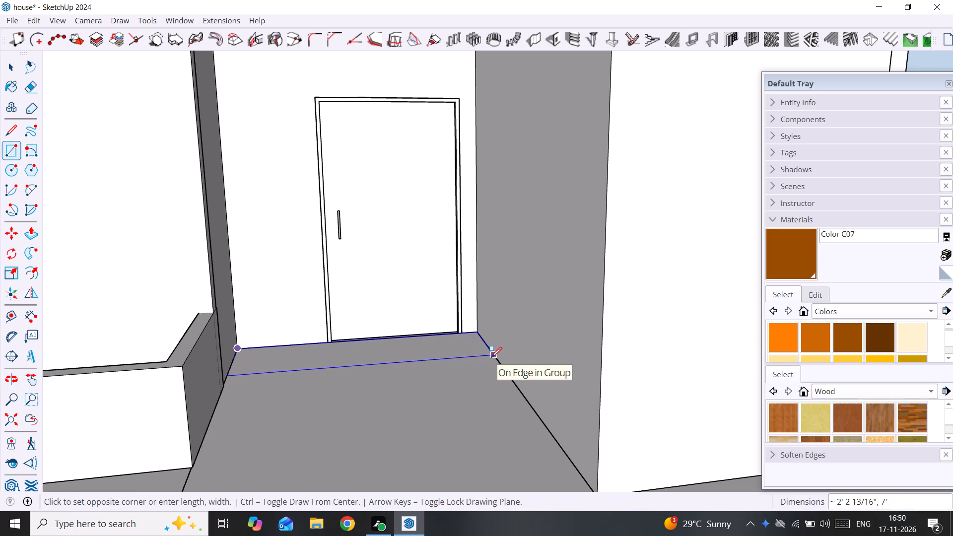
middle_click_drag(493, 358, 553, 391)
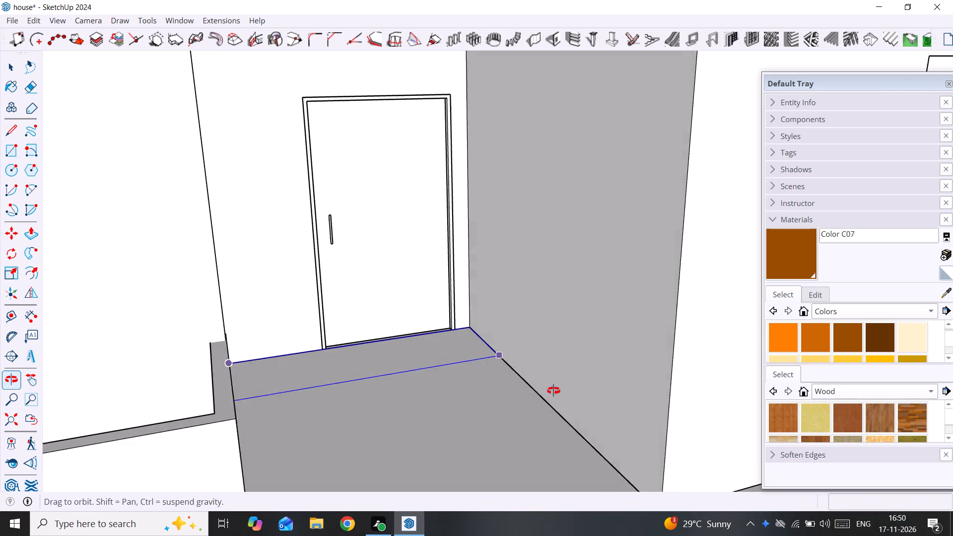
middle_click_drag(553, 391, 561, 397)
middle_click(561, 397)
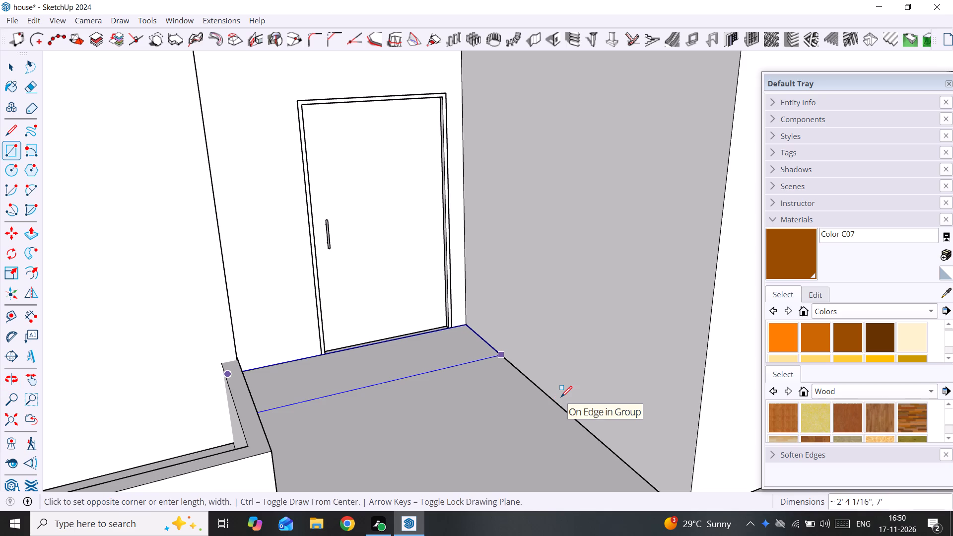
Place two parallel guides across the walkway, one 3' out from the door wall and another 3' beyond the first.
key("t")
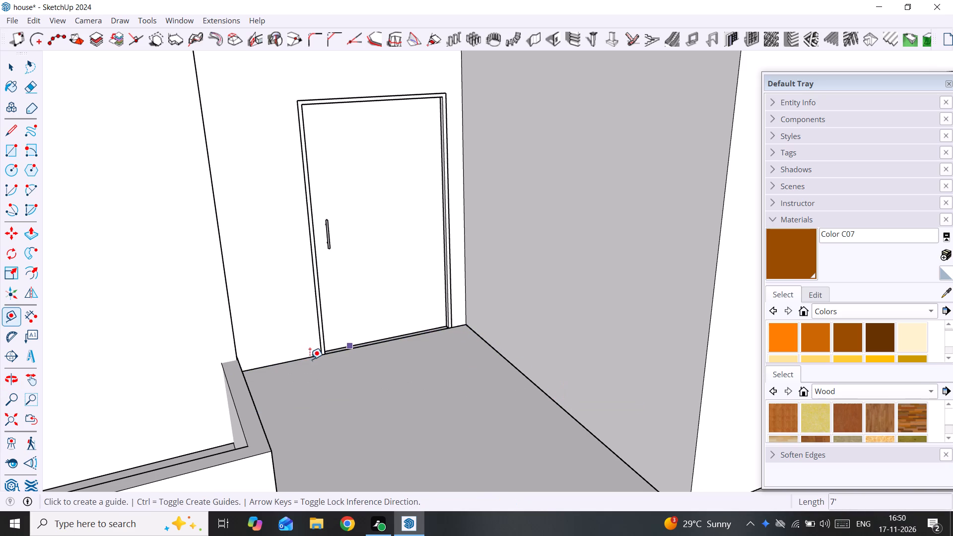
left_click(297, 359)
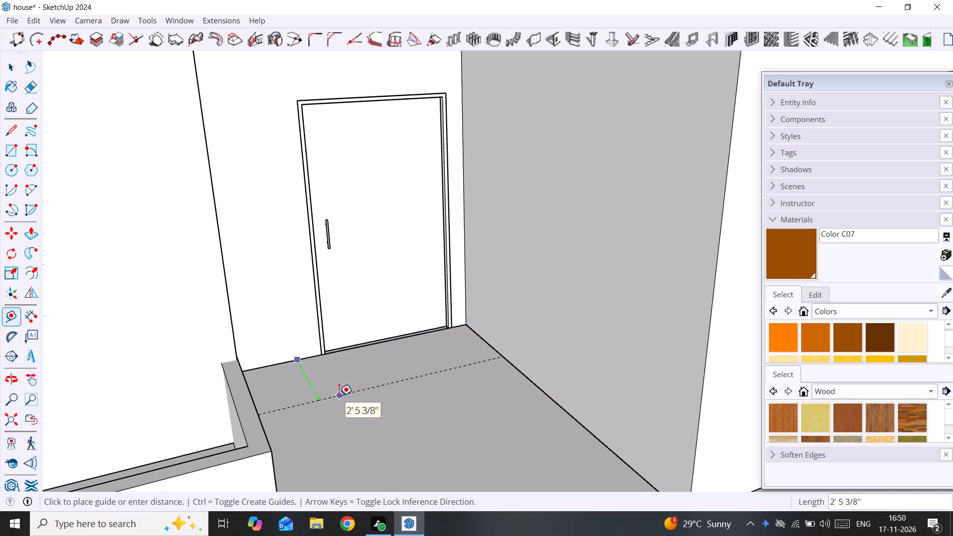
type("3'")
key("Return")
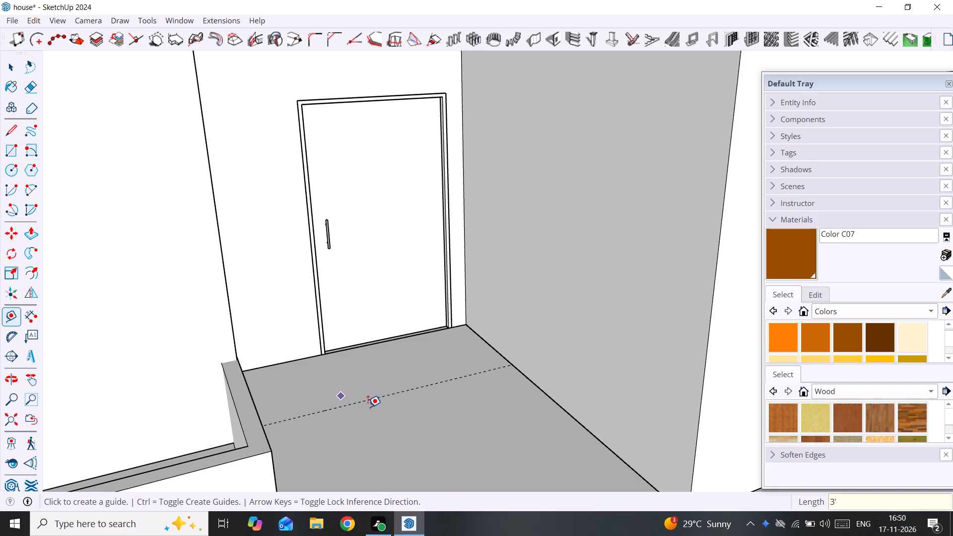
left_click(392, 396)
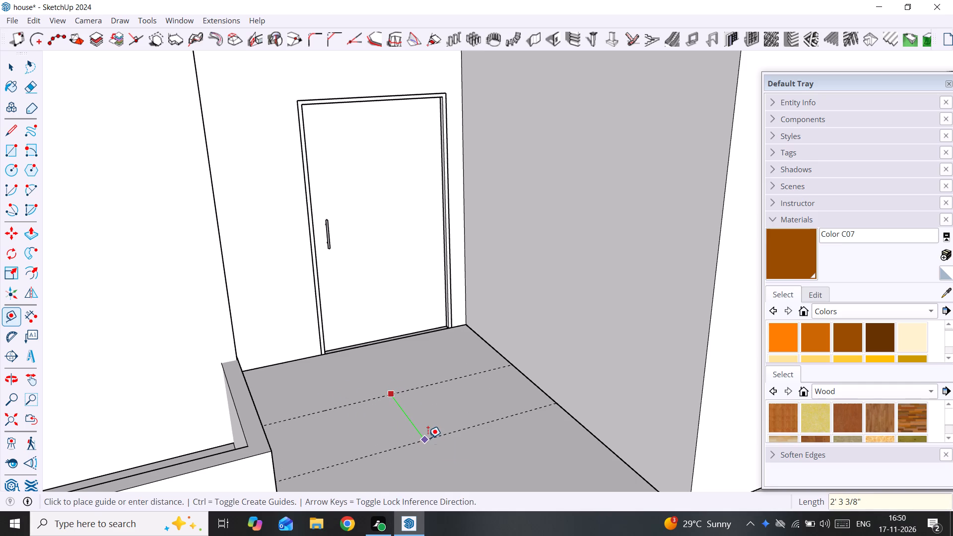
type("3'")
key("Return")
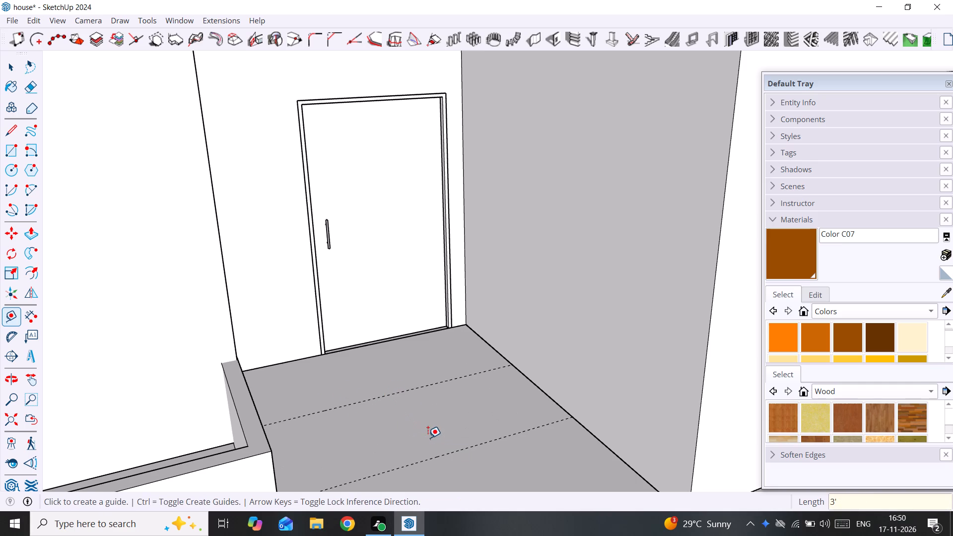
Draw a 7' by 3' rectangle on the walkway from the door wall's corner to the first guide.
scroll(428, 438, "down", 3)
middle_click_drag(417, 443, 297, 441)
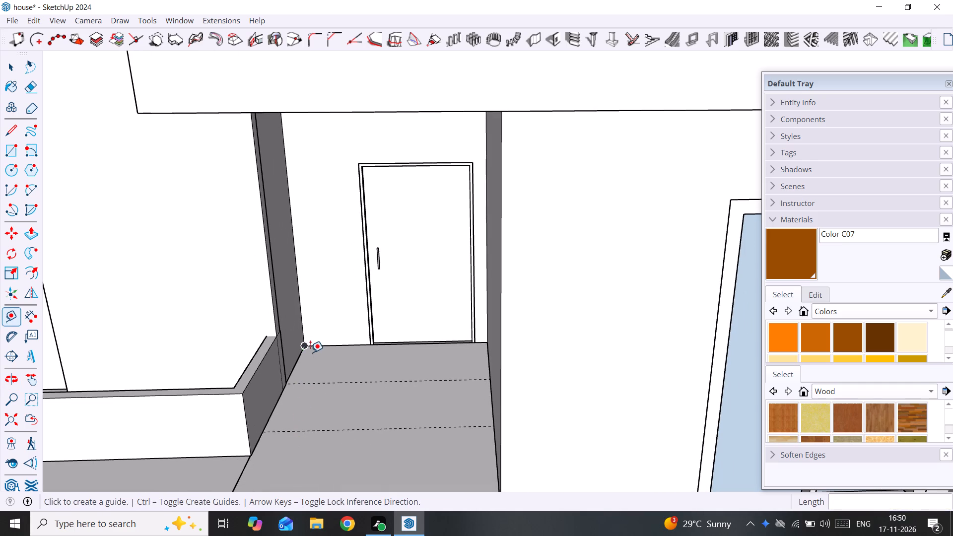
key("r")
left_click(307, 343)
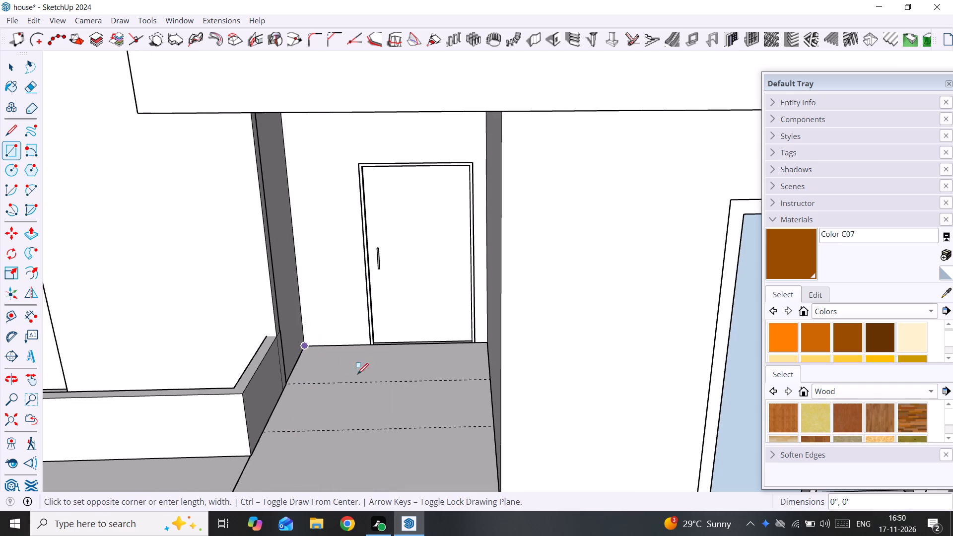
left_click(487, 379)
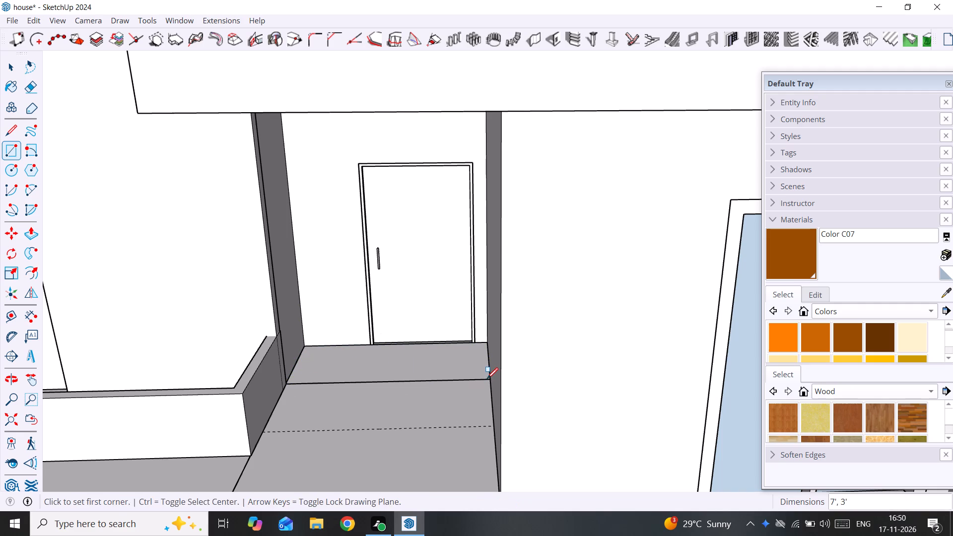
key("space")
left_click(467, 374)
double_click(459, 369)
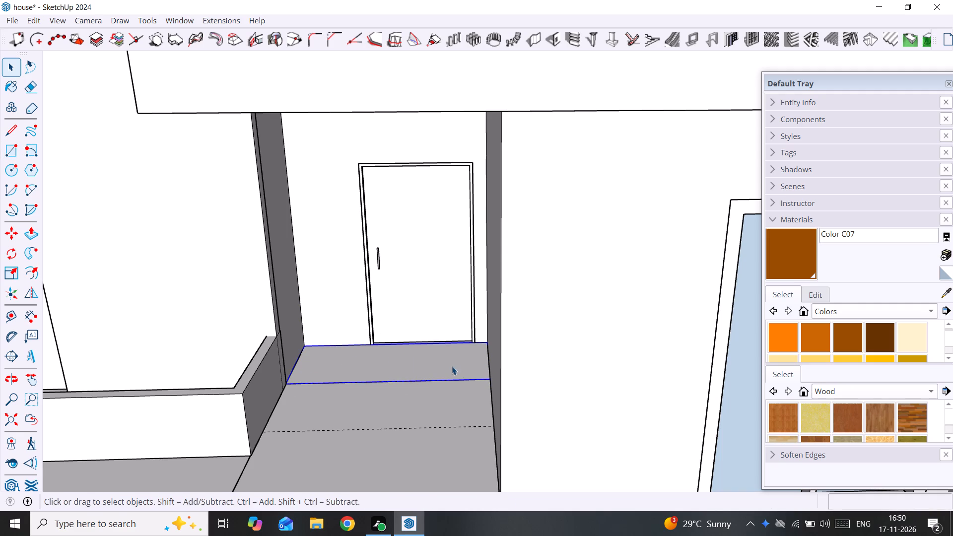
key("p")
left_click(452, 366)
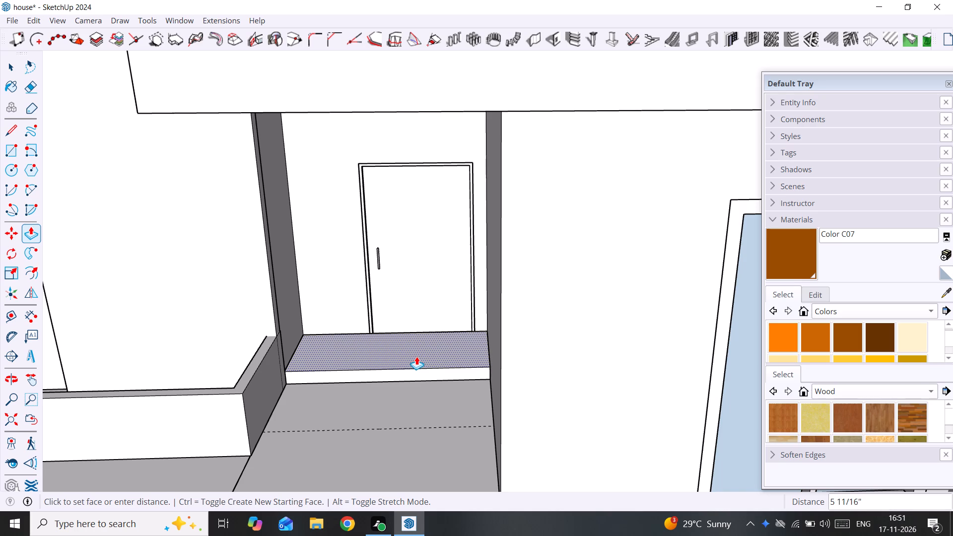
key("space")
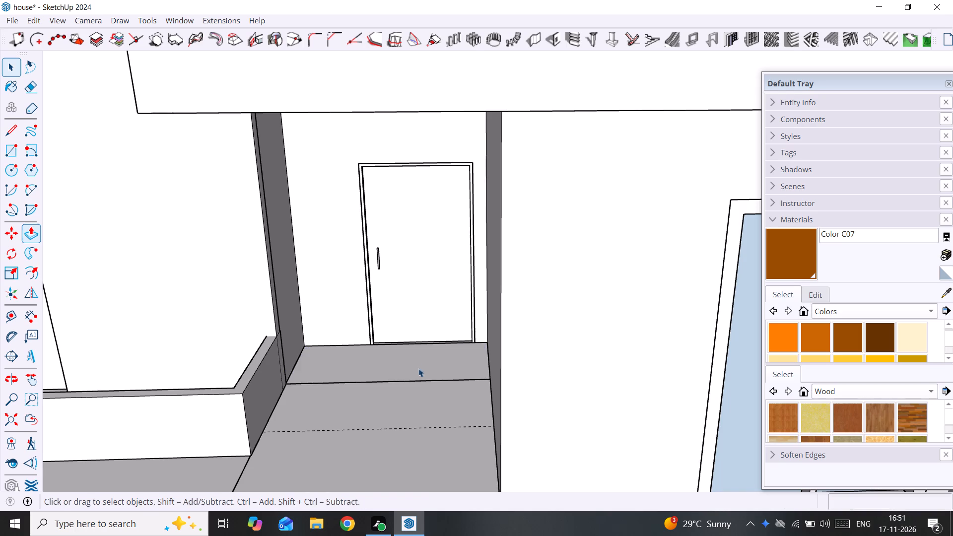
Group the house walls, windows, front planter, balcony, entrance door, door frame and handle into a single house group.
scroll(426, 396, "down", 15)
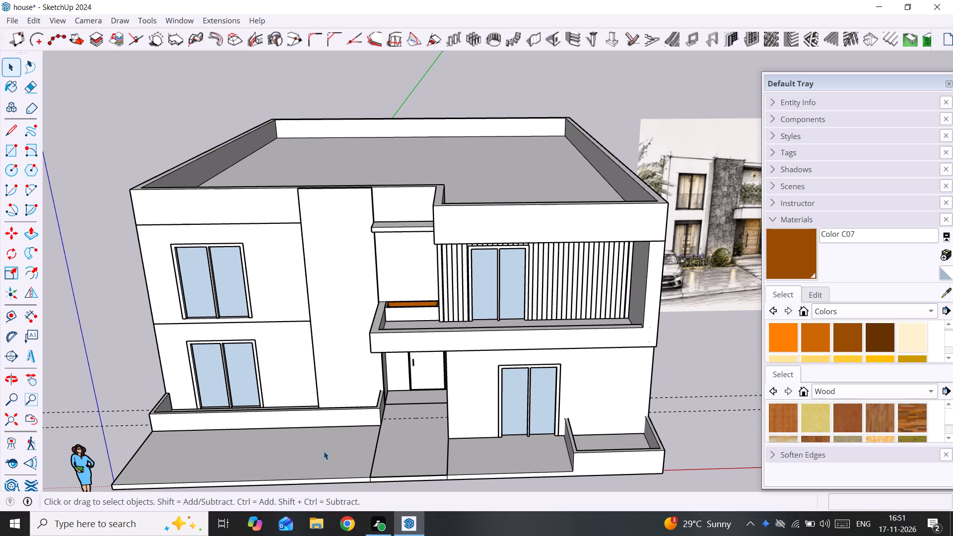
left_click(360, 405)
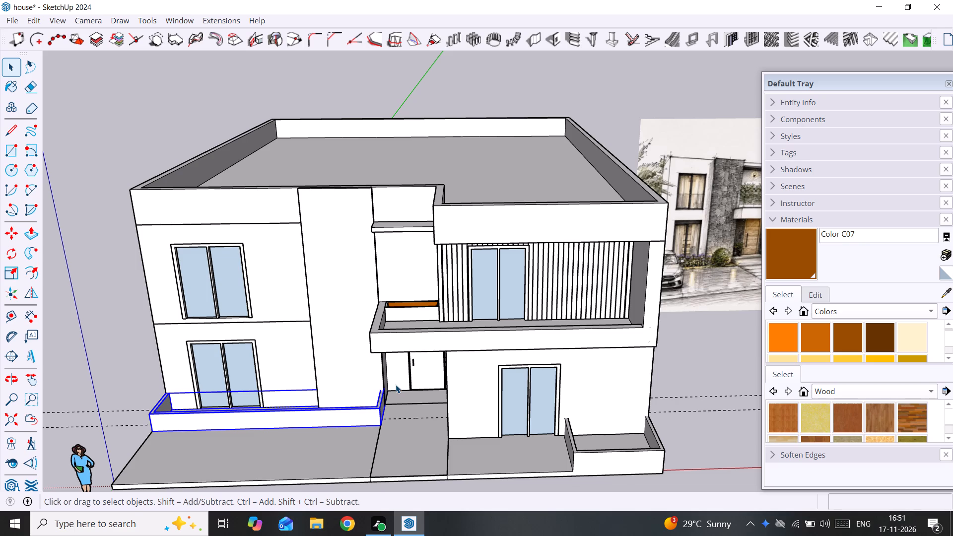
left_click(358, 357, "ctrl")
left_click(272, 352, "ctrl")
left_click(278, 302, "ctrl")
left_click(292, 216, "ctrl")
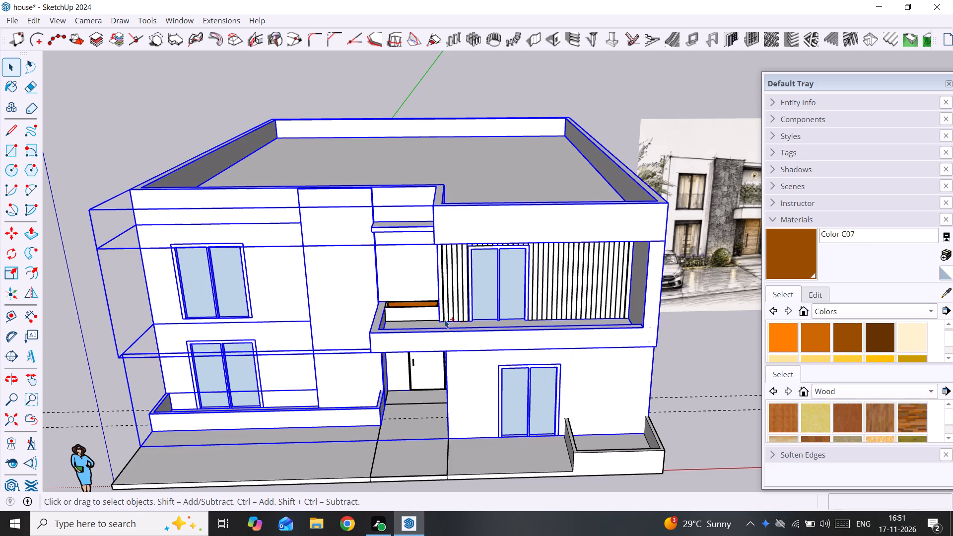
left_click(419, 315, "ctrl")
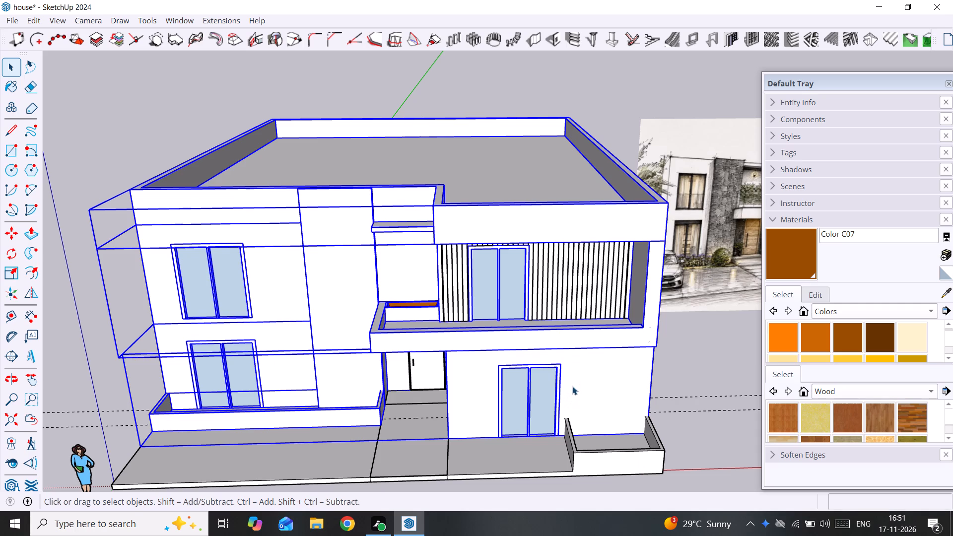
left_click(416, 368, "ctrl")
scroll(416, 368, "up", 4, "ctrl")
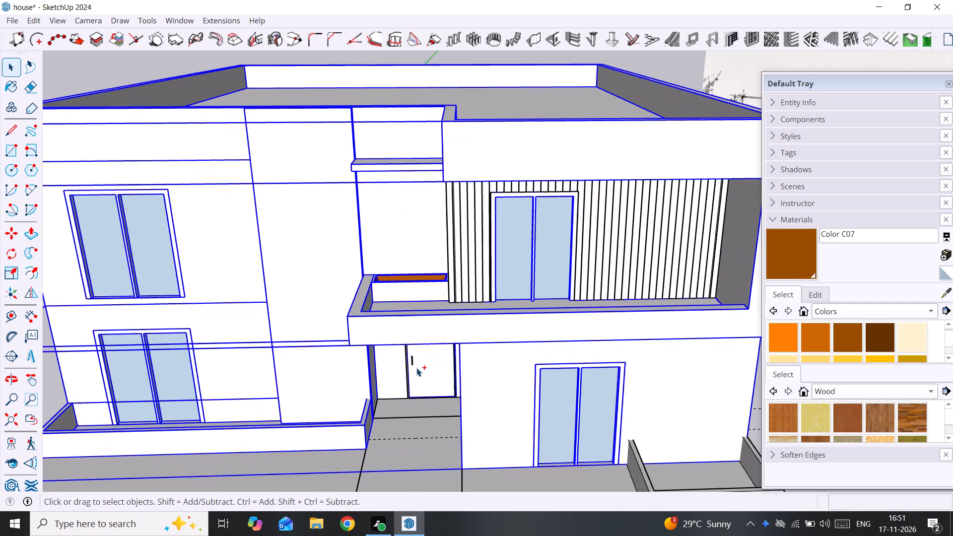
scroll(416, 368, "up", 15, "ctrl")
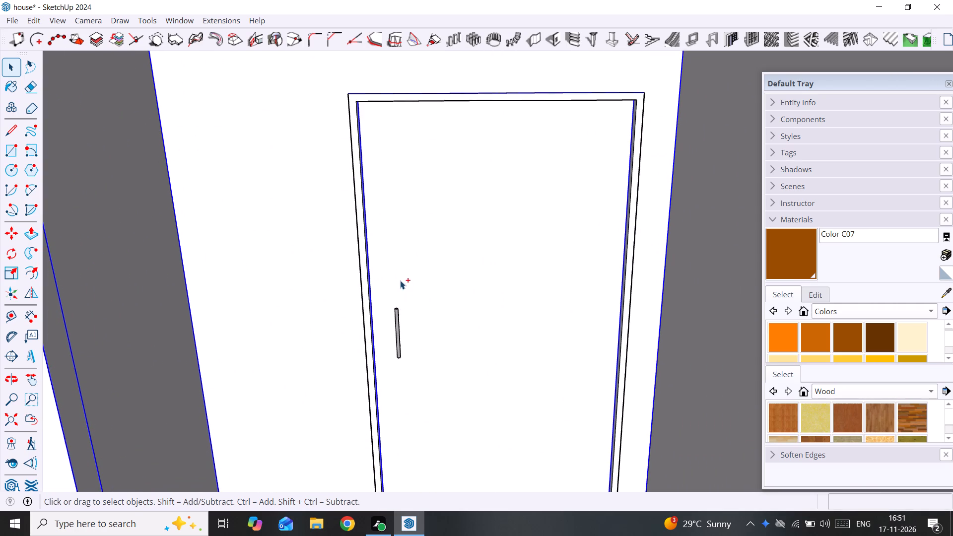
left_click(423, 222, "ctrl")
left_click(355, 211, "ctrl")
left_click(395, 316, "ctrl")
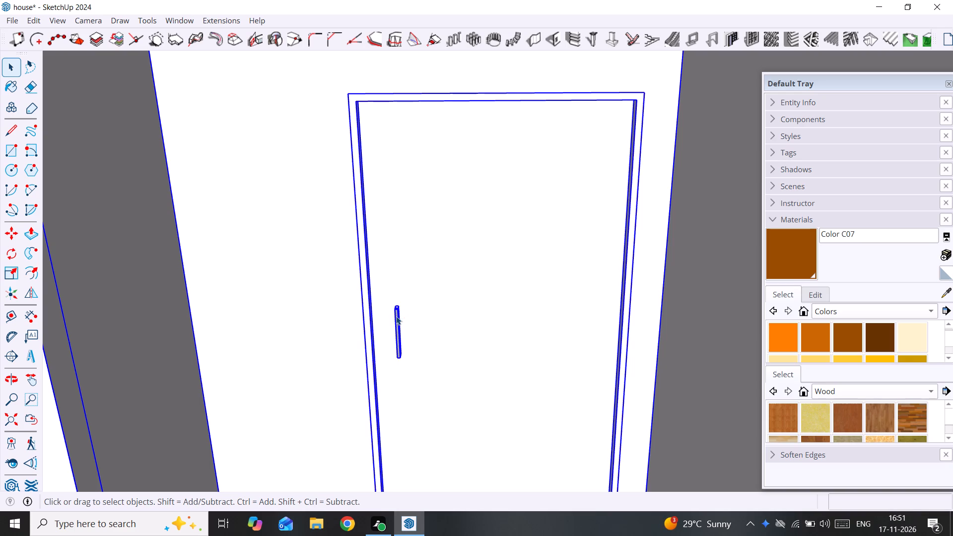
scroll(402, 320, "down", 20)
scroll(402, 320, "down", 3)
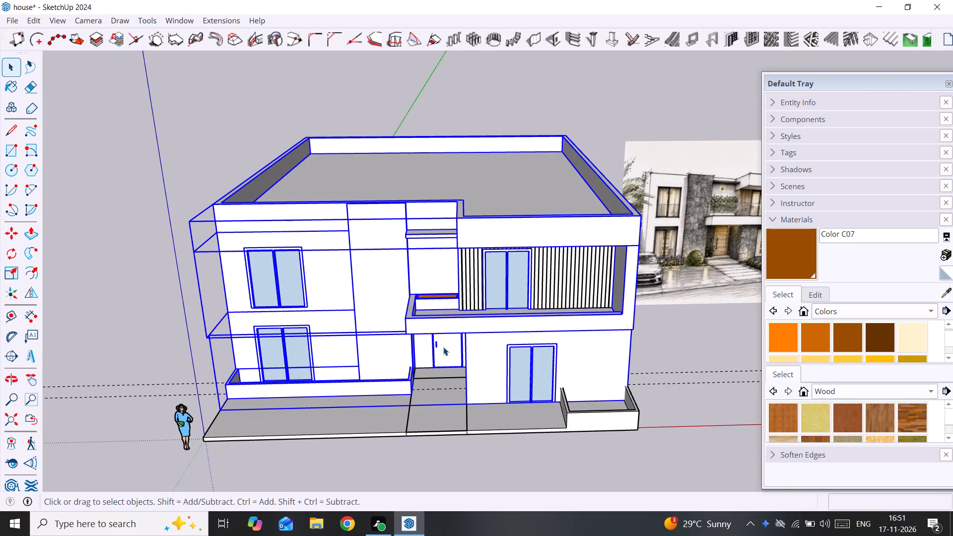
right_click(500, 325)
left_click(513, 202)
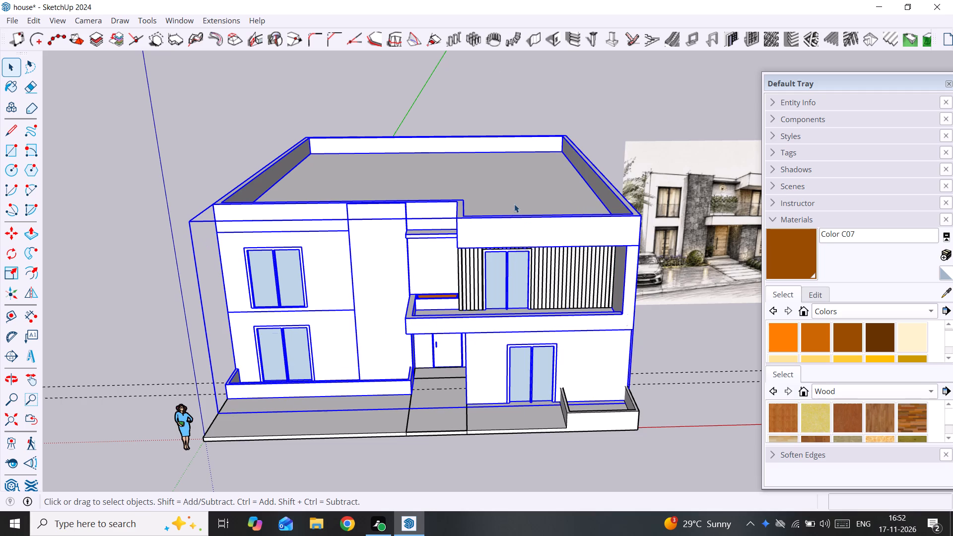
Examine the grouped house front, its base slab and the entrance walkway from several angles.
scroll(261, 399, "up", 2)
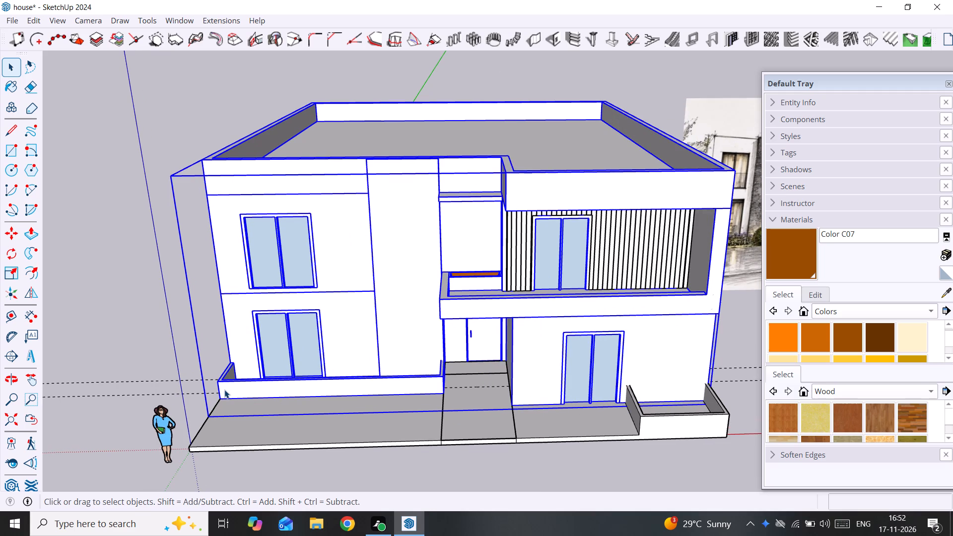
scroll(213, 397, "up", 2)
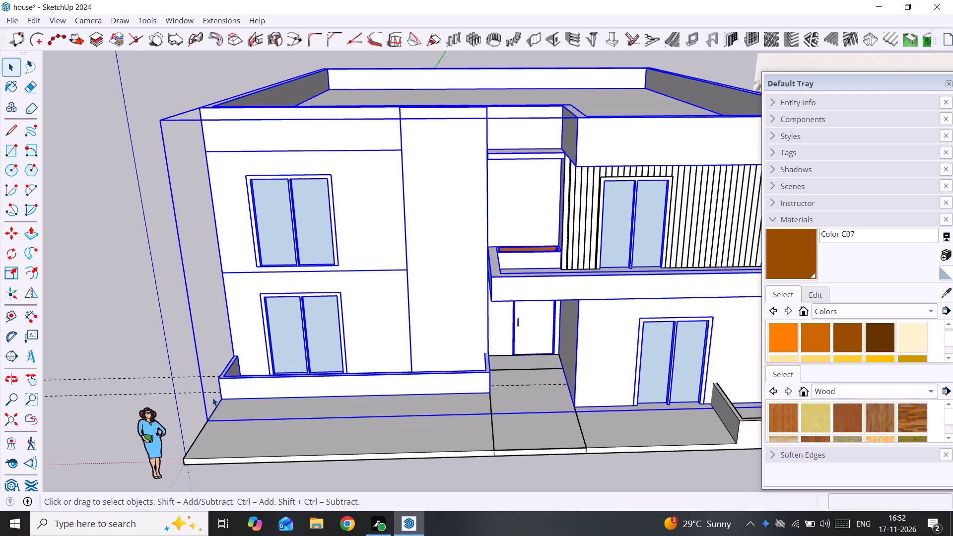
middle_click_drag(212, 398, 531, 400)
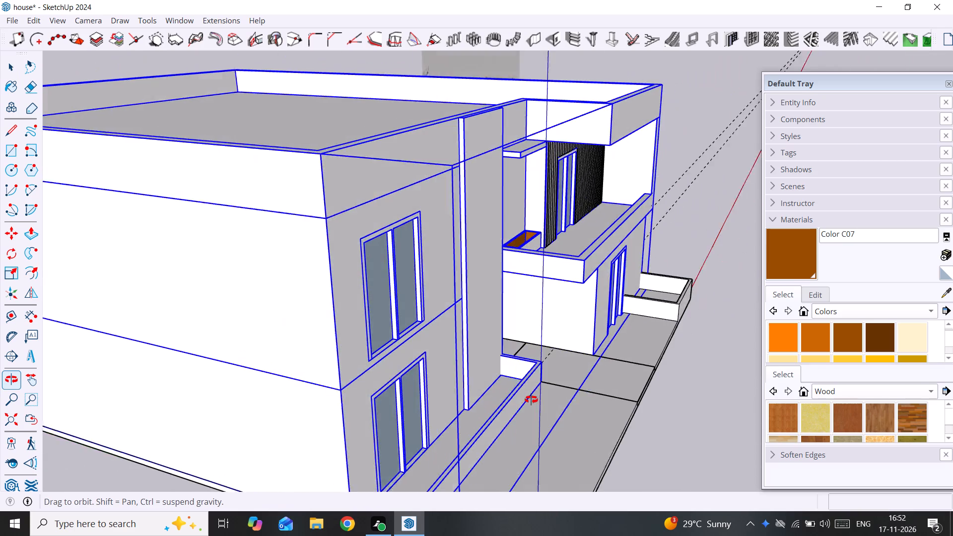
middle_click_drag(531, 400, 249, 397)
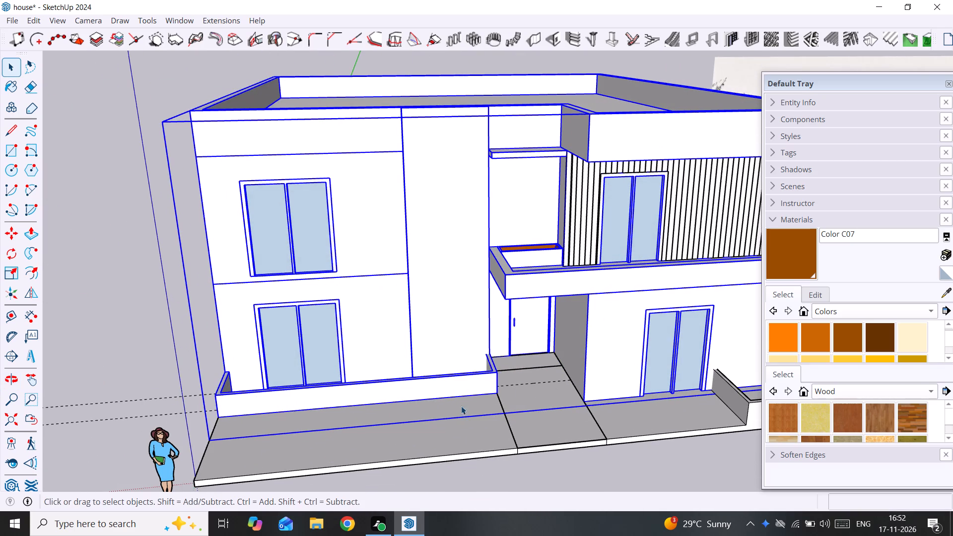
scroll(460, 410, "down", 5)
left_click(246, 285)
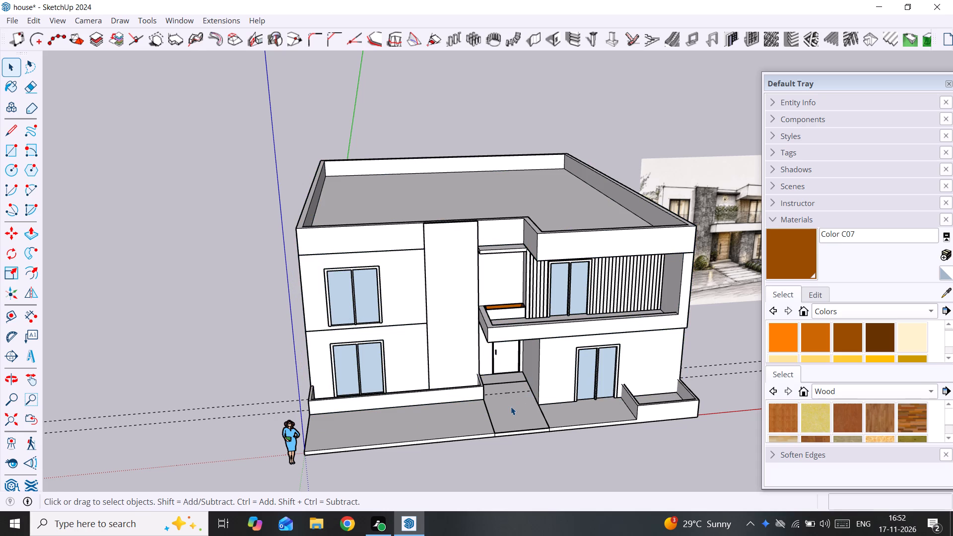
scroll(511, 406, "up", 7)
middle_click_drag(491, 364, 490, 393, "ctrl")
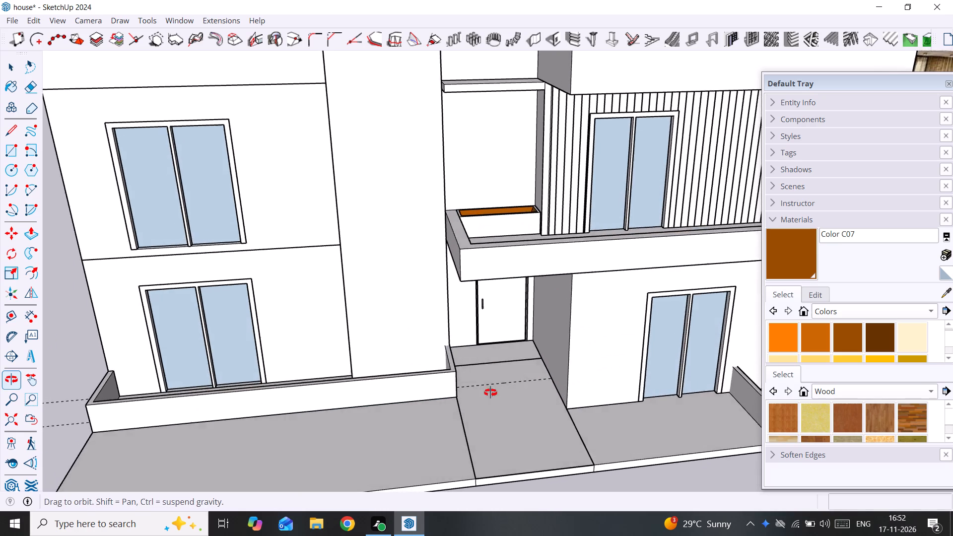
middle_click_drag(490, 393, 504, 343, "ctrl")
middle_click(504, 343)
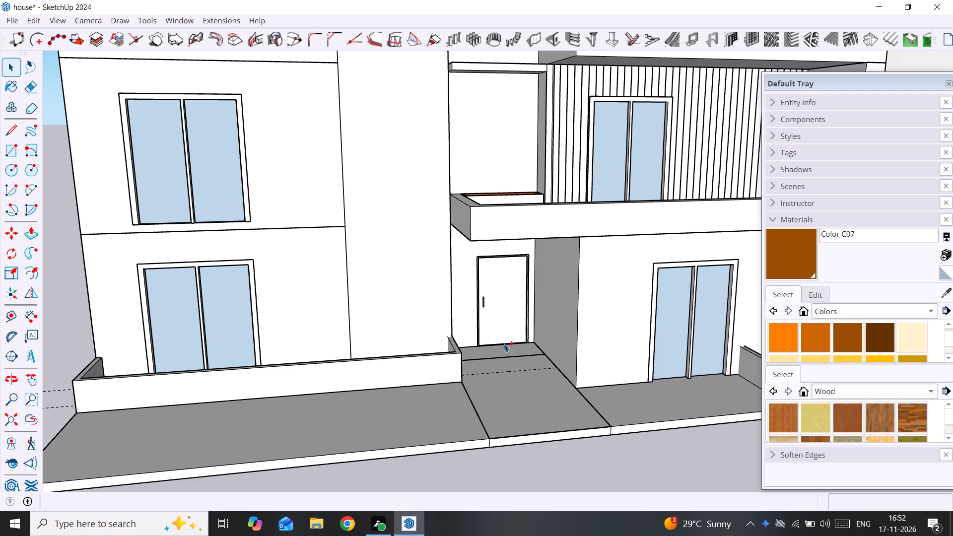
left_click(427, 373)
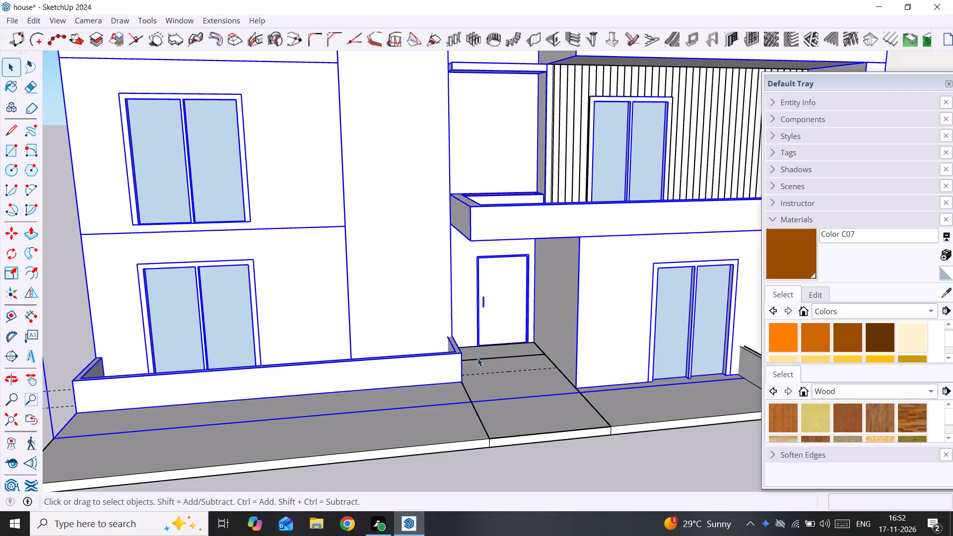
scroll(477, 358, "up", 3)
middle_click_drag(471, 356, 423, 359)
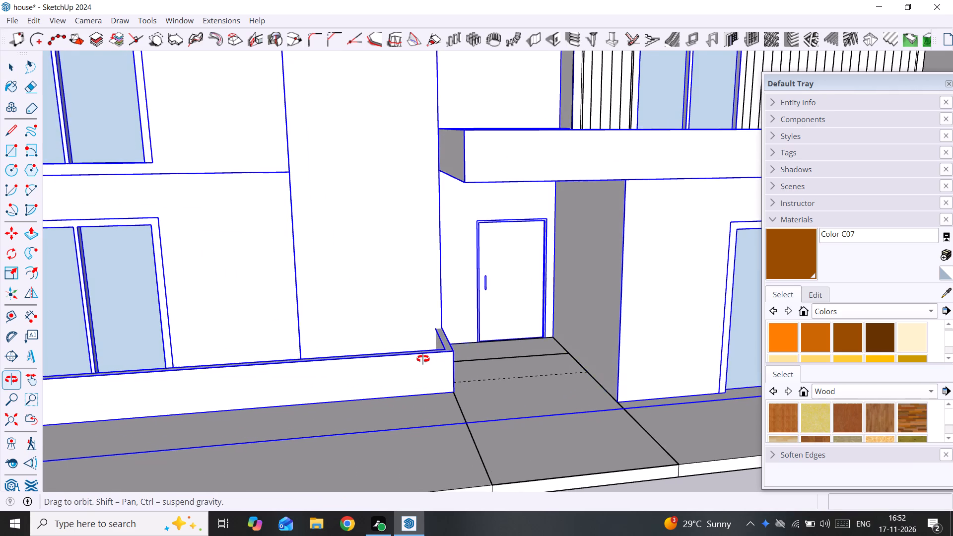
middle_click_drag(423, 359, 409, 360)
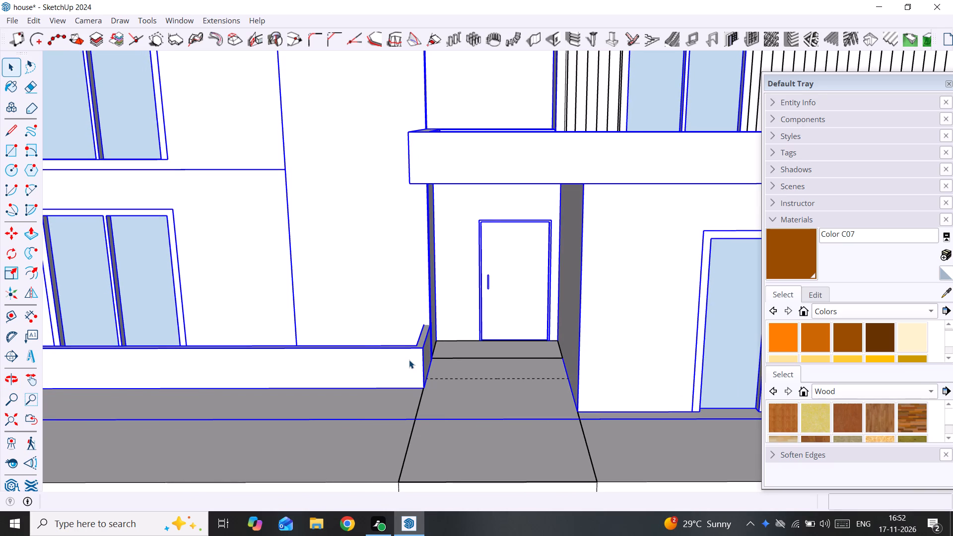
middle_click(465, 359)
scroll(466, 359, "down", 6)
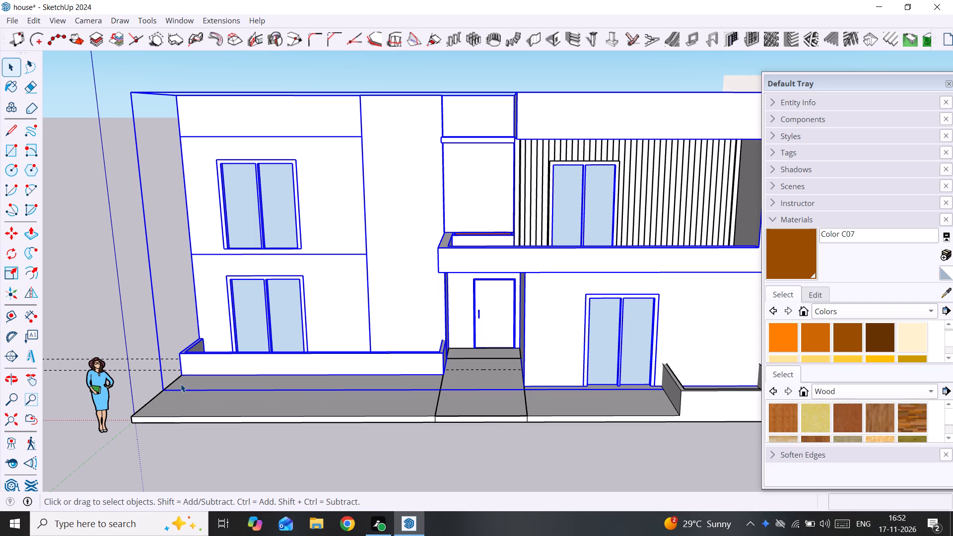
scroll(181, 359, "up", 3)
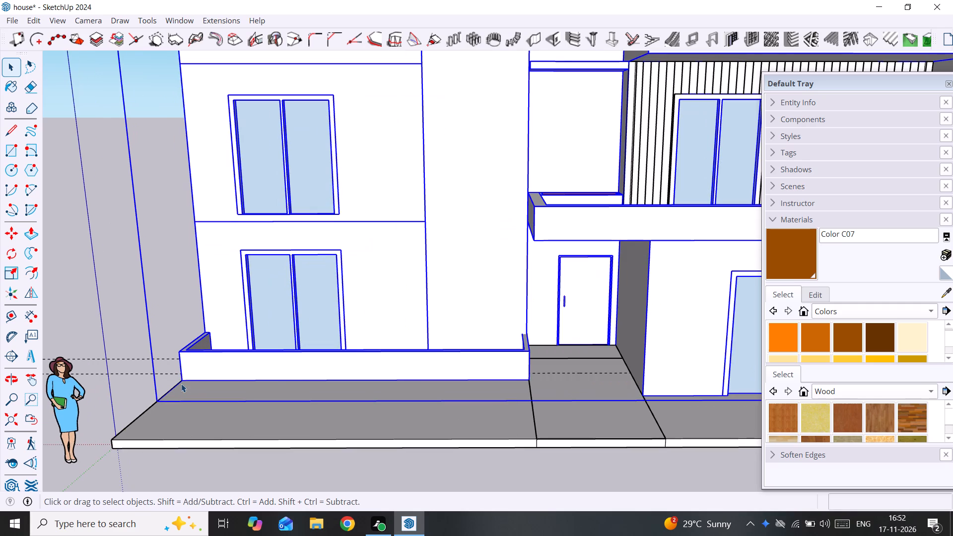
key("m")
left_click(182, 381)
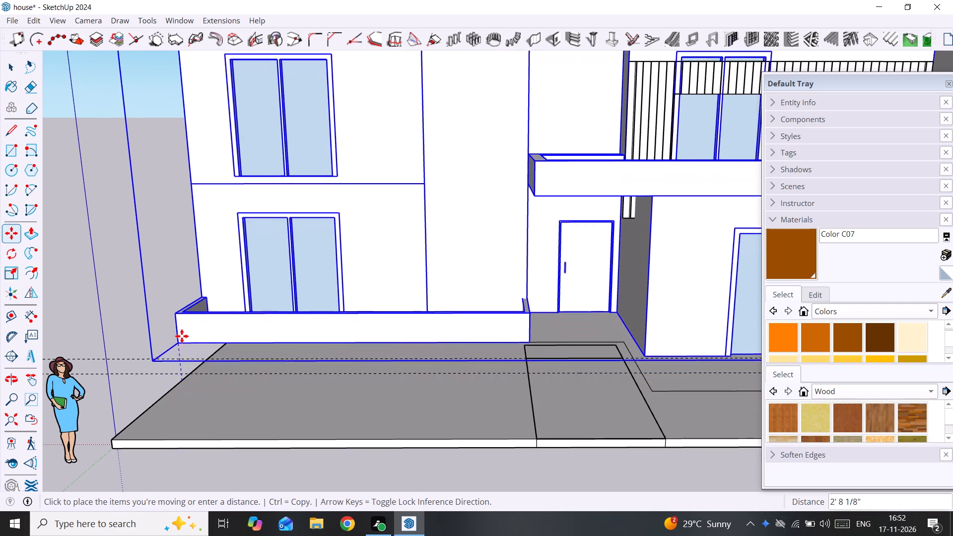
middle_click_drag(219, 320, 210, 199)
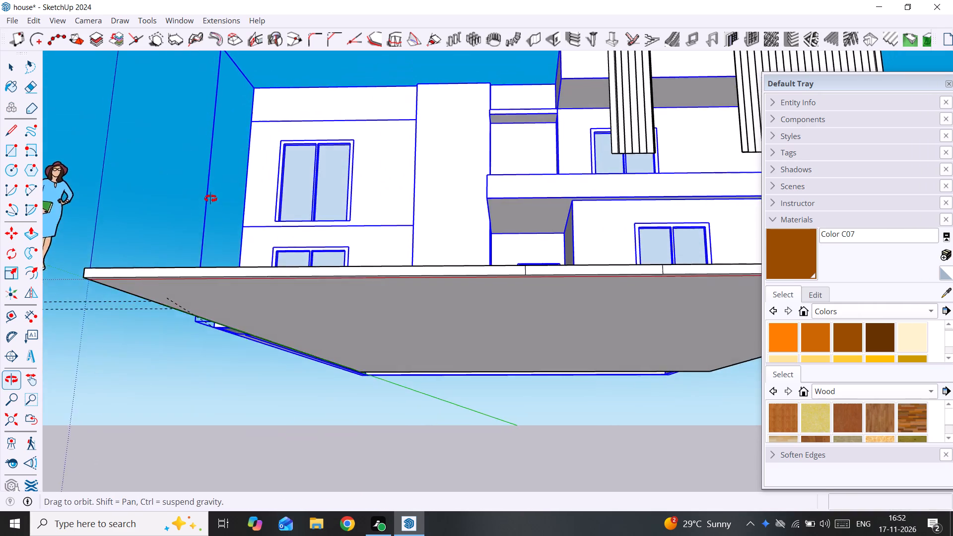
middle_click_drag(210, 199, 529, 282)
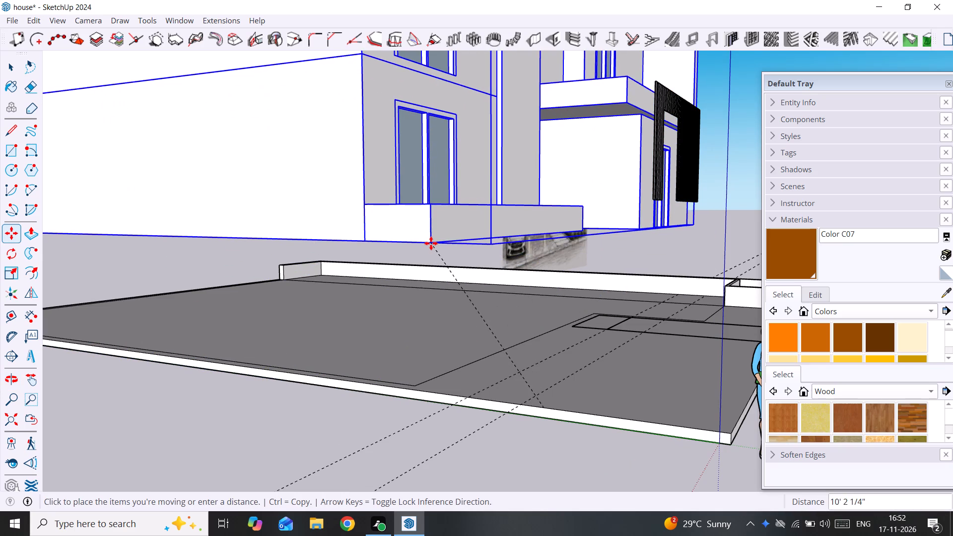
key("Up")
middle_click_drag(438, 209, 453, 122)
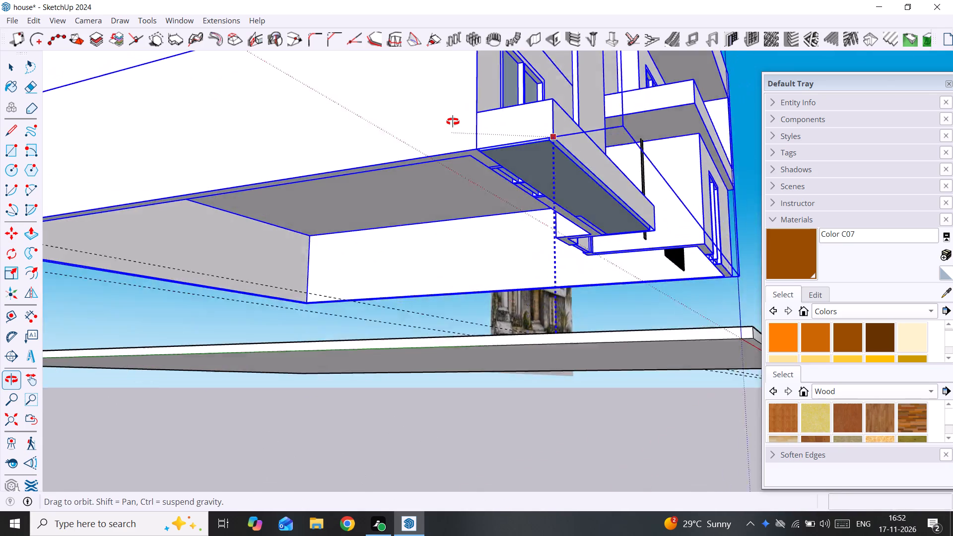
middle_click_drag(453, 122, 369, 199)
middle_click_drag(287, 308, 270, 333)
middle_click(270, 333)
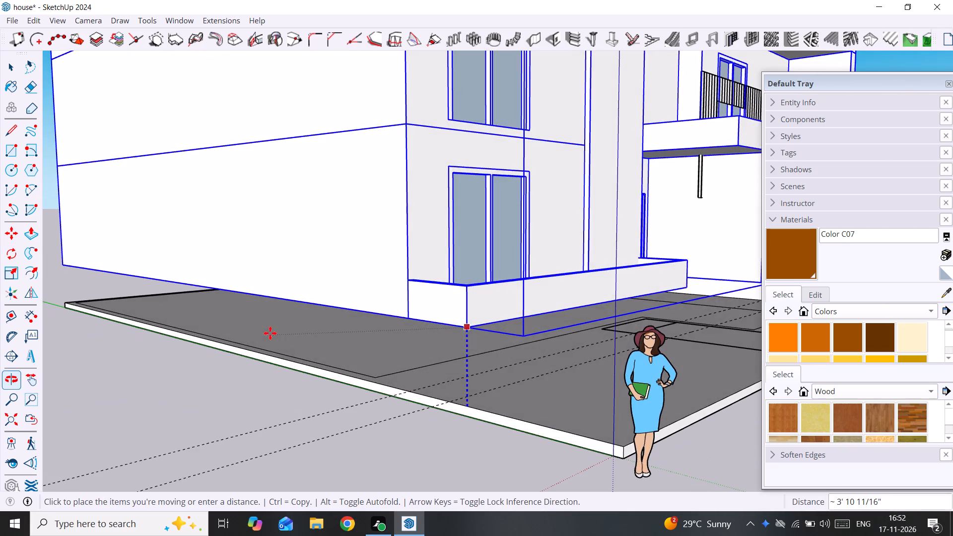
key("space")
Delete all the guides from the model and clear the selection.
scroll(555, 331, "down", 8)
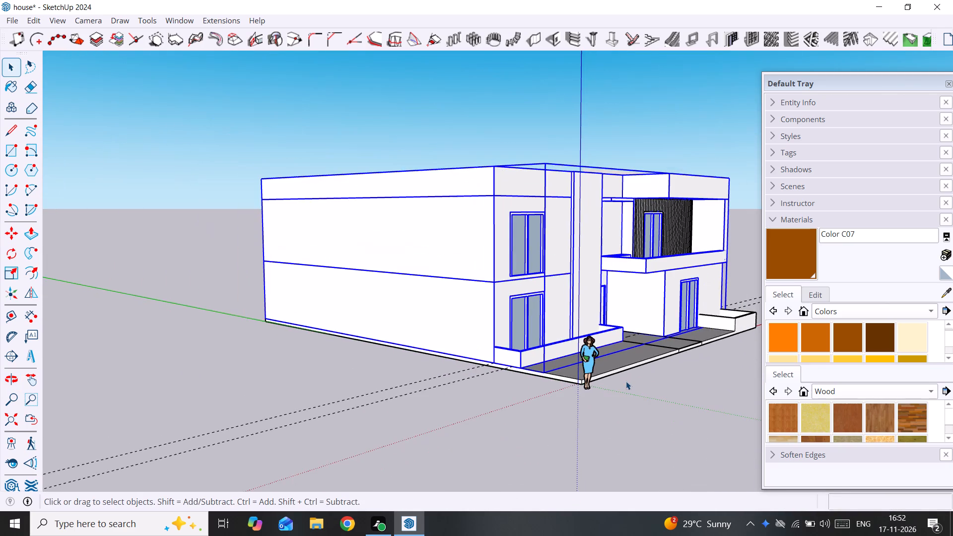
middle_click_drag(600, 390, 466, 402)
middle_click_drag(465, 402, 275, 422)
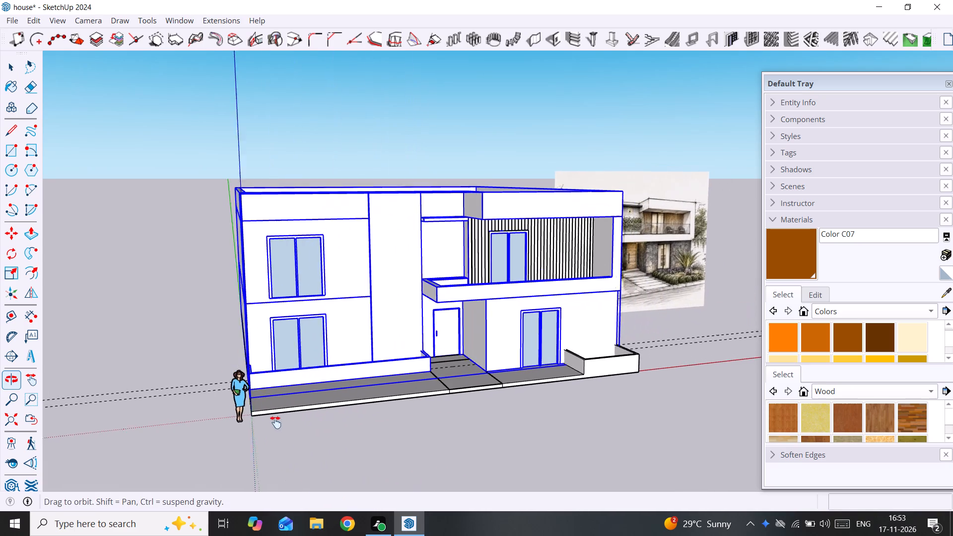
middle_click_drag(275, 422, 261, 441)
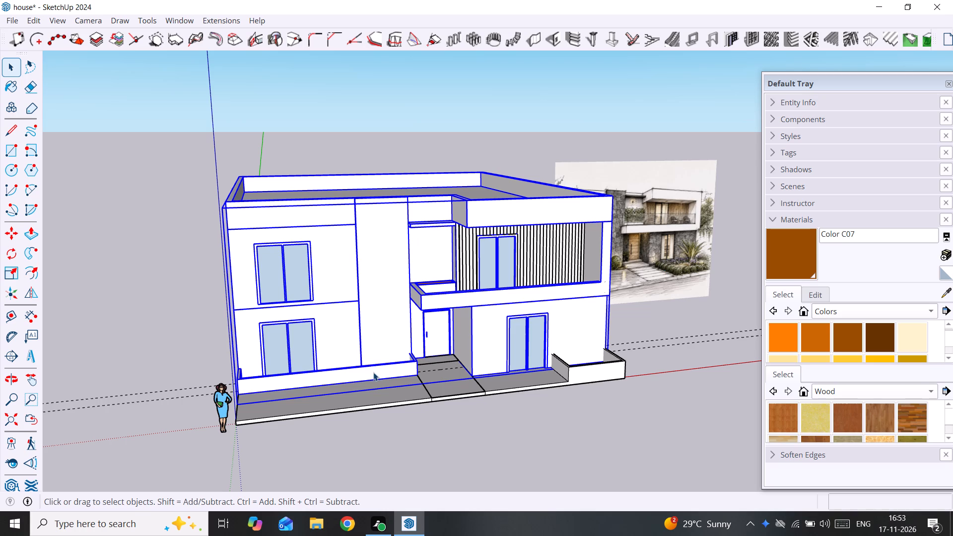
left_click(31, 18)
left_click(108, 151)
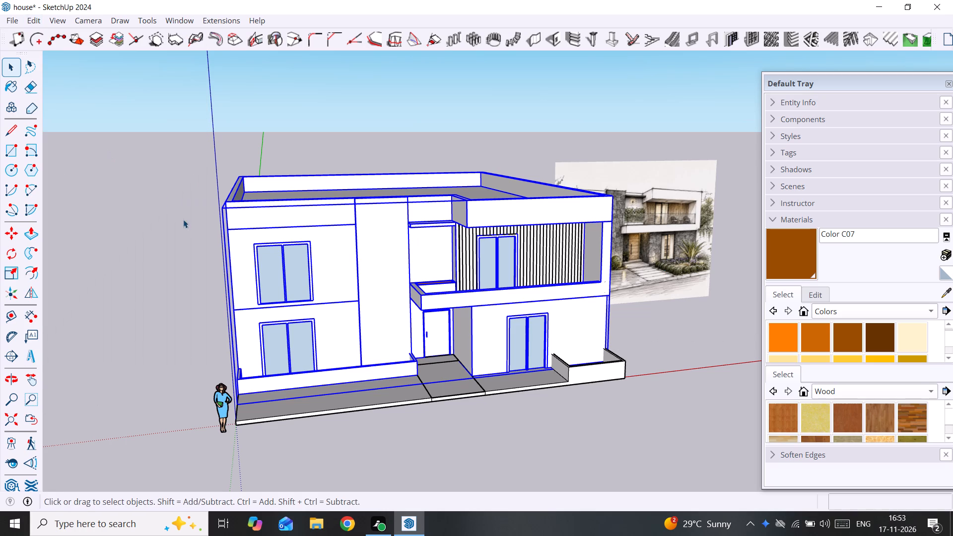
left_click(142, 237)
Open the entrance walkway group for editing.
scroll(442, 376, "up", 2)
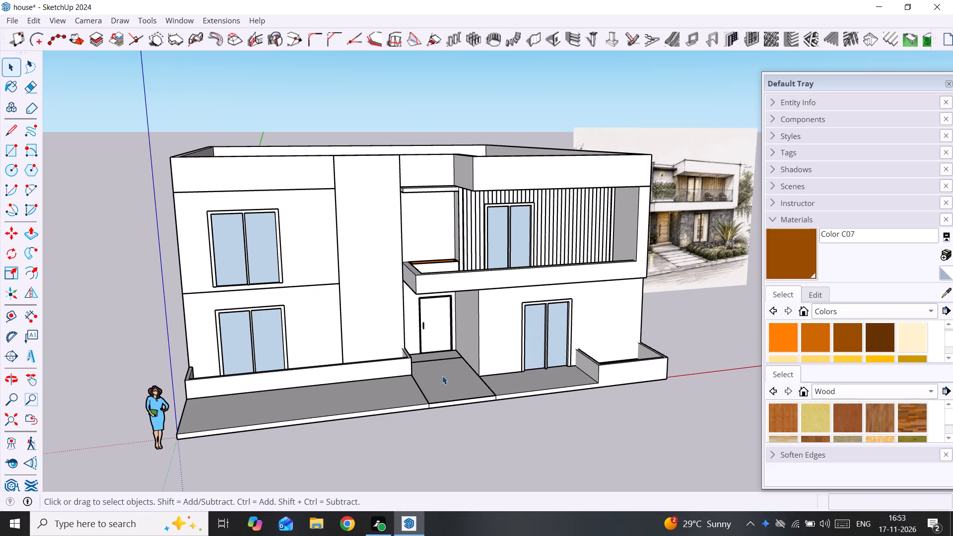
scroll(442, 376, "down", 2)
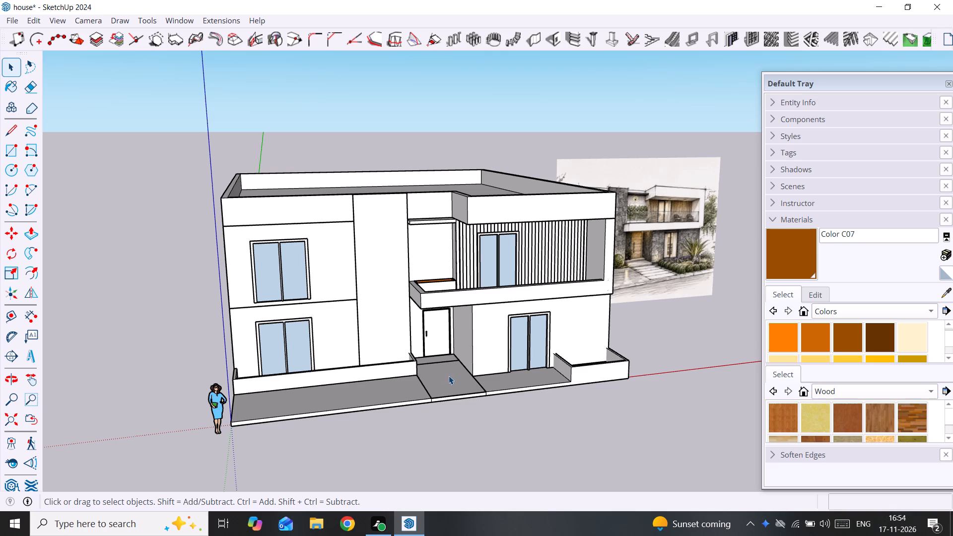
double_click(449, 376)
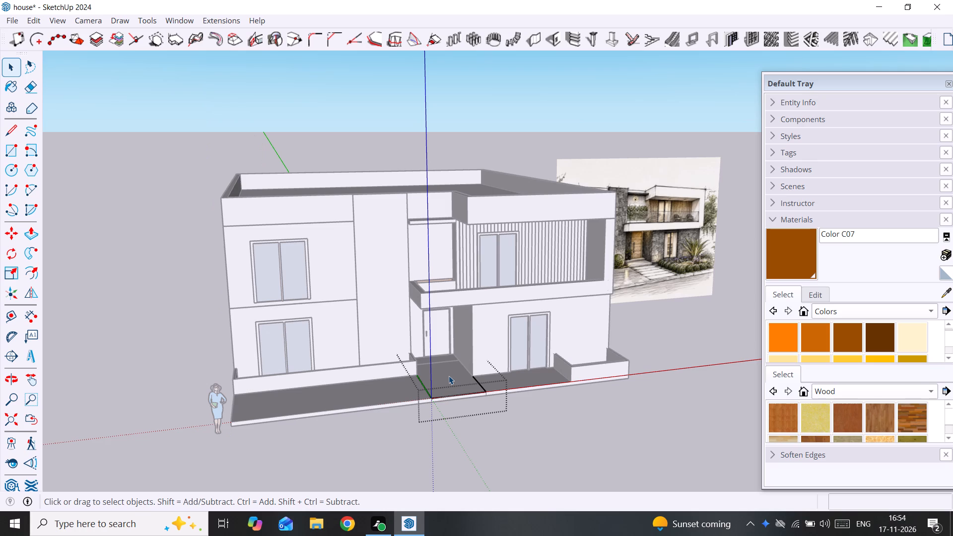
left_click(449, 376)
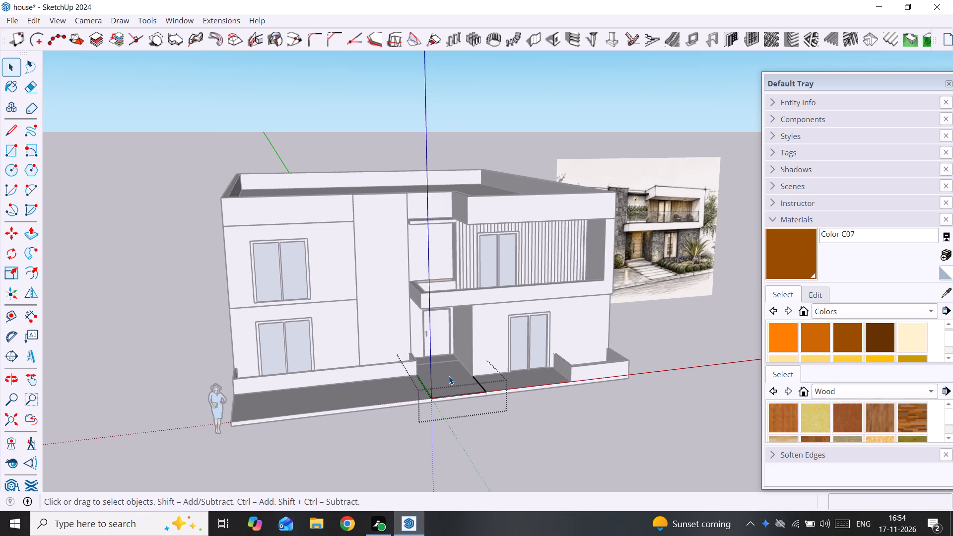
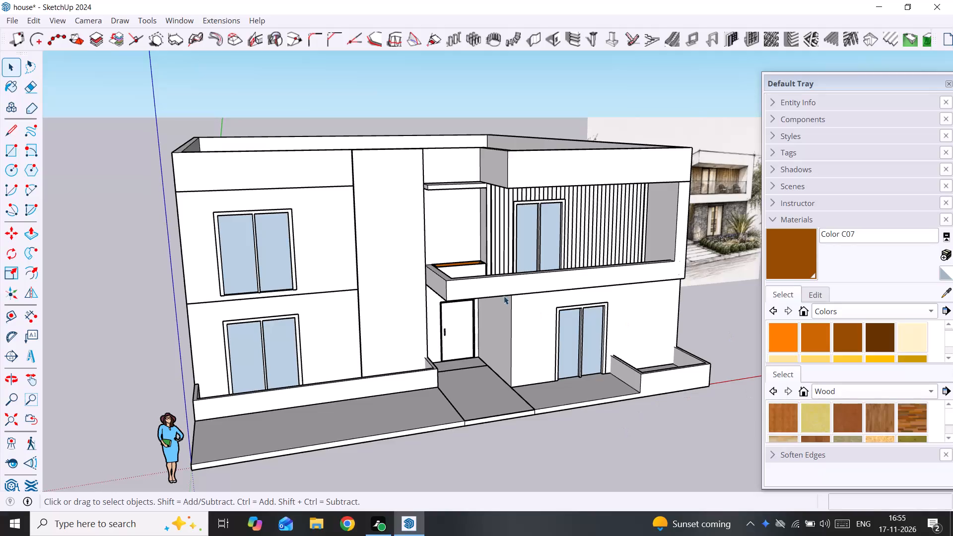
Examine the reference sketch of the house, including its entrance walkway and steps, and compare it with the modelled house front.
scroll(516, 297, "down", 2)
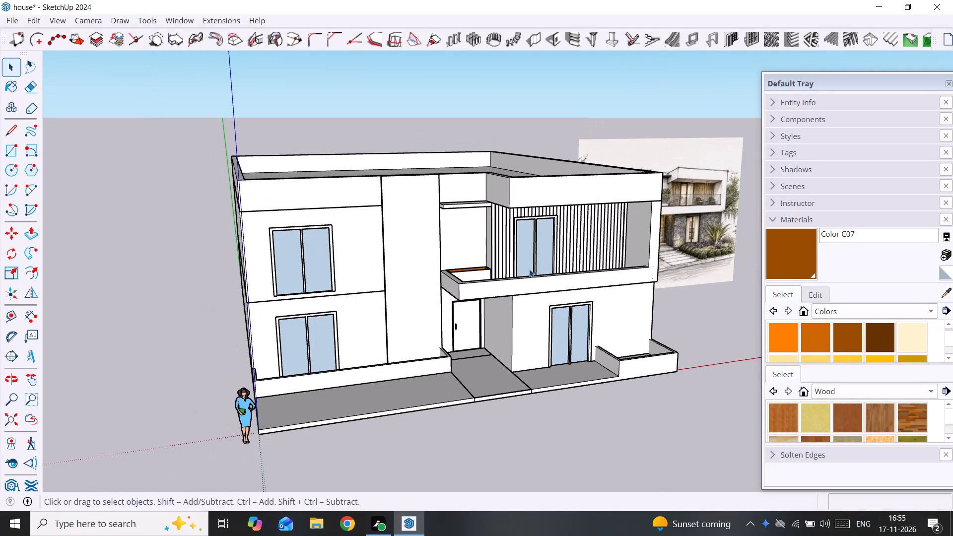
middle_click_drag(528, 269, 351, 274, "shift")
scroll(585, 244, "up", 4)
scroll(541, 262, "up", 4)
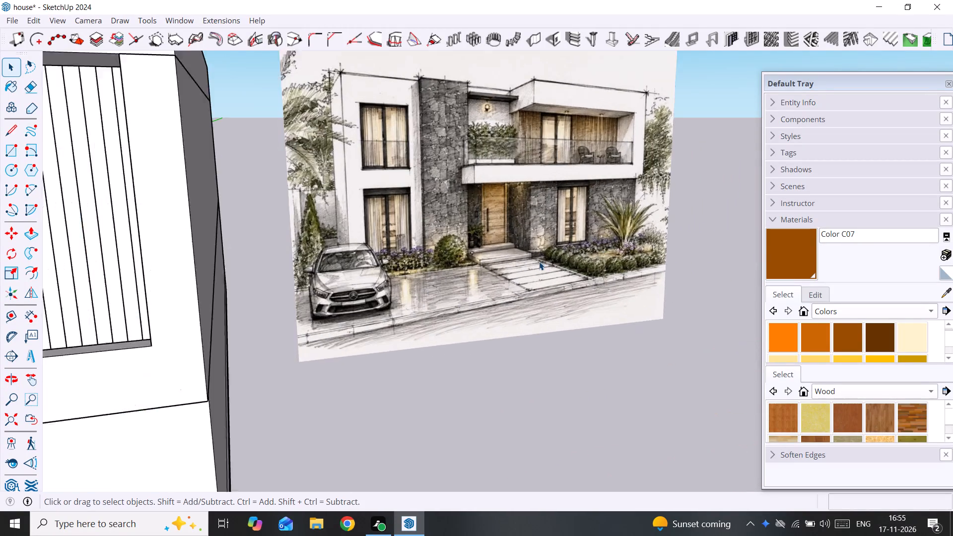
scroll(534, 260, "up", 4)
scroll(534, 260, "down", 4)
middle_click_drag(533, 260, 498, 303)
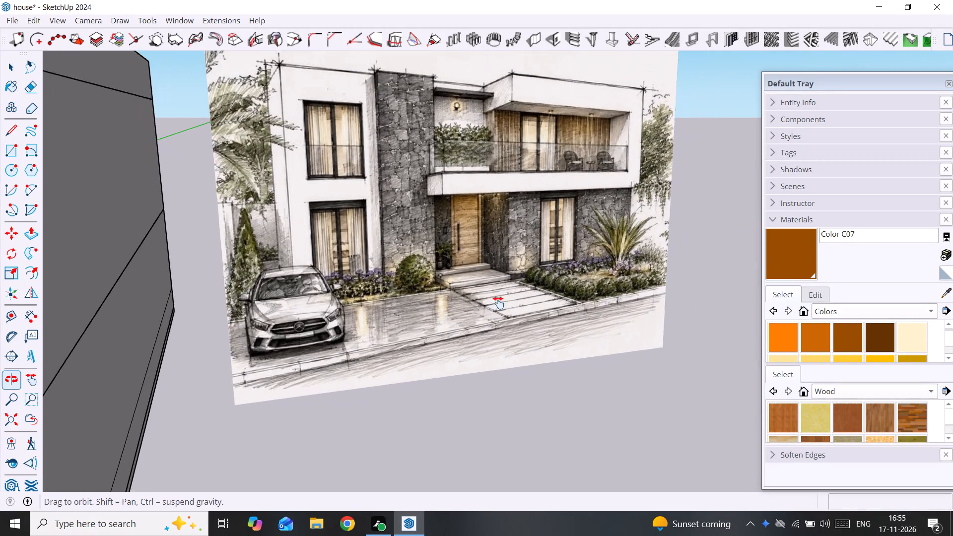
middle_click_drag(498, 303, 484, 321)
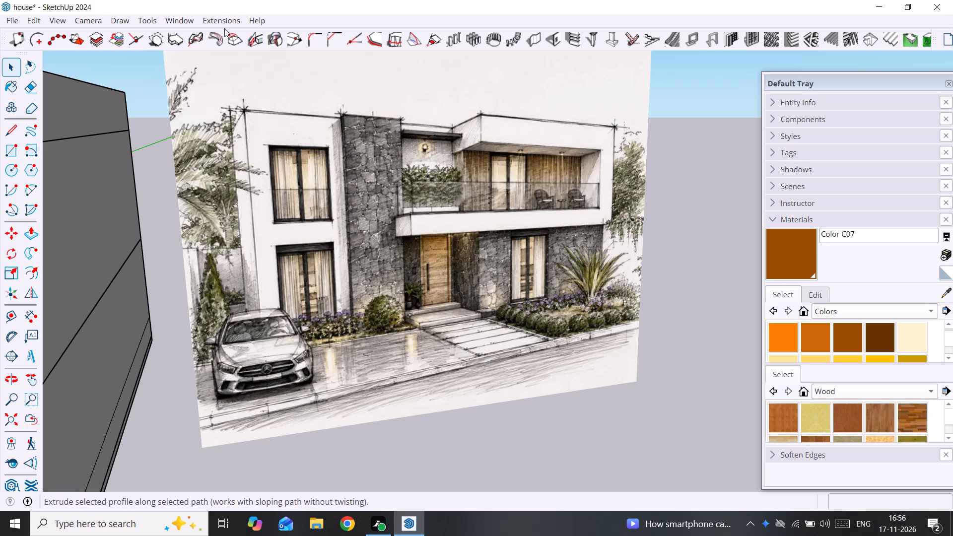
scroll(427, 205, "down", 16)
middle_click_drag(344, 287, 438, 256)
scroll(272, 290, "up", 1)
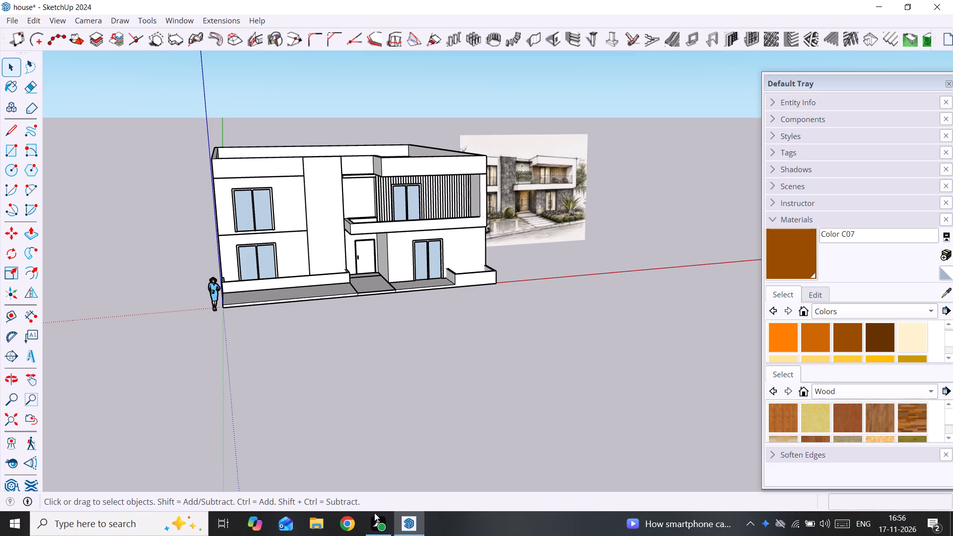
Switch to the Chrome browser.
left_click(350, 525)
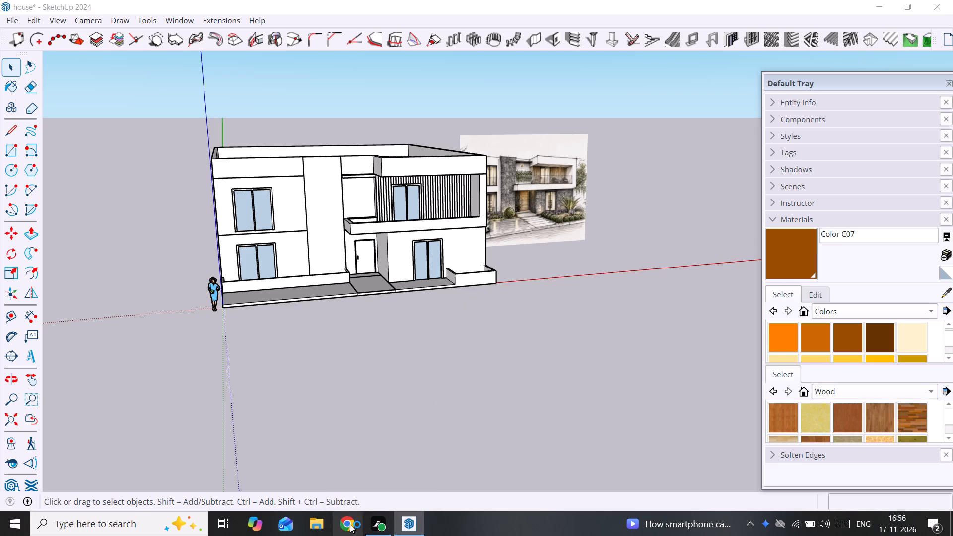
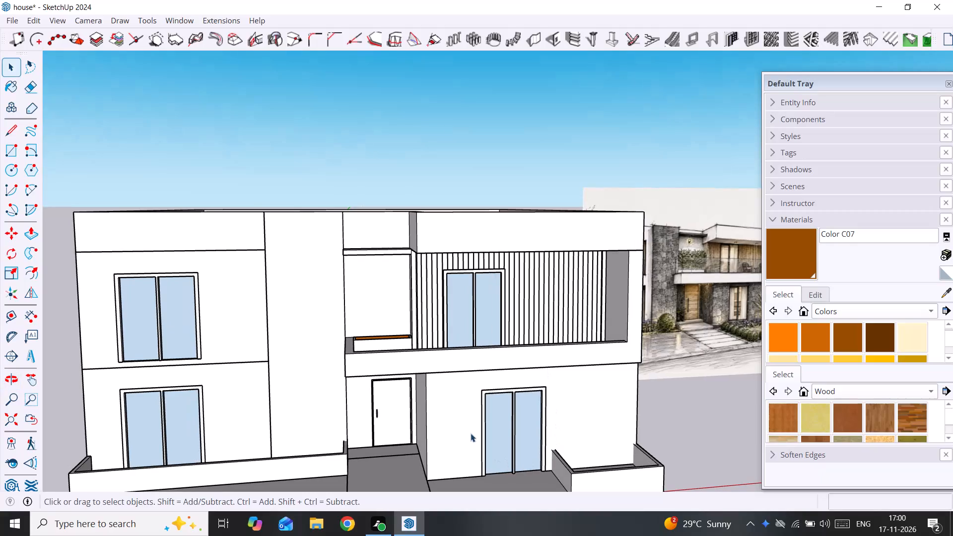
Open the house's ground-floor group and select the front wall face around the sliding window beside the entrance.
left_click(450, 391)
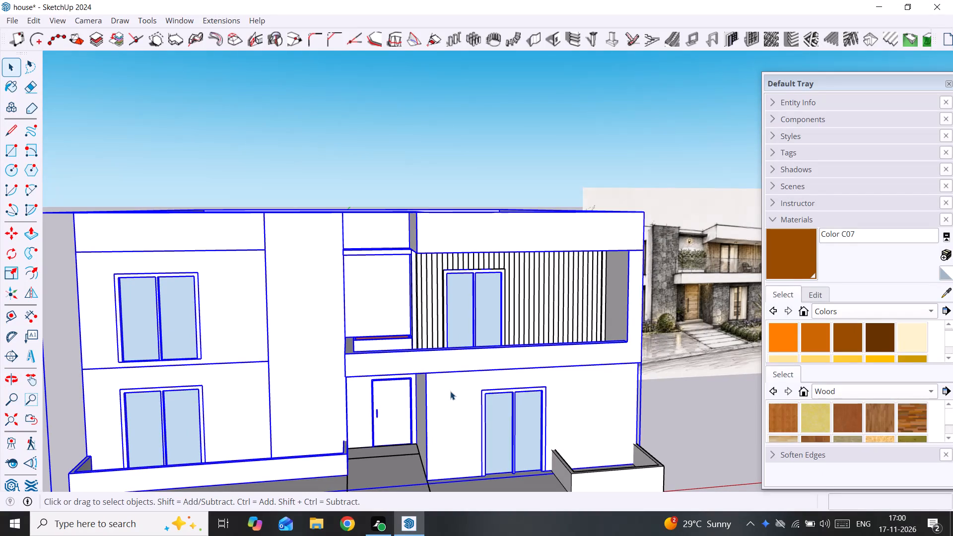
double_click(455, 393)
left_click(462, 411)
double_click(462, 412)
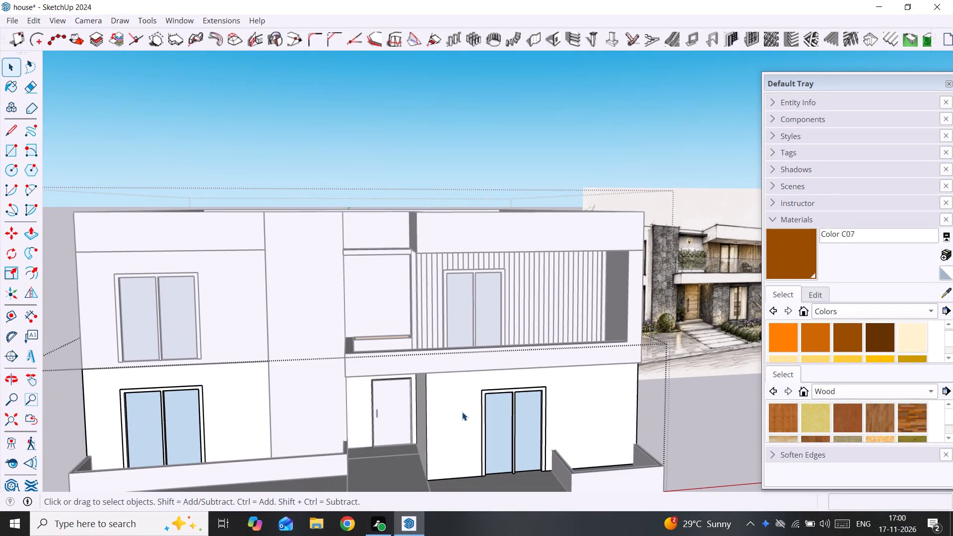
left_click(462, 412)
left_click(462, 412)
middle_click_drag(473, 413, 442, 393)
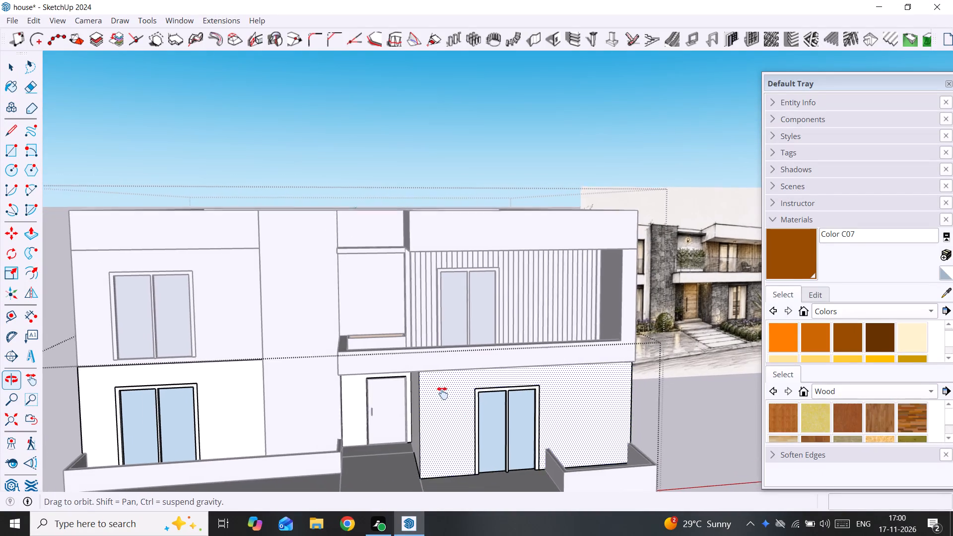
middle_click_drag(442, 393, 438, 390)
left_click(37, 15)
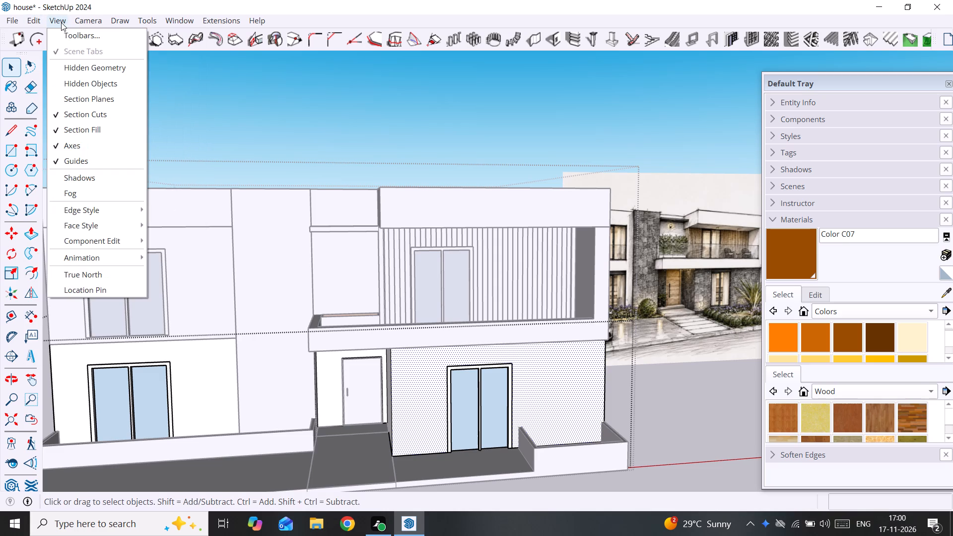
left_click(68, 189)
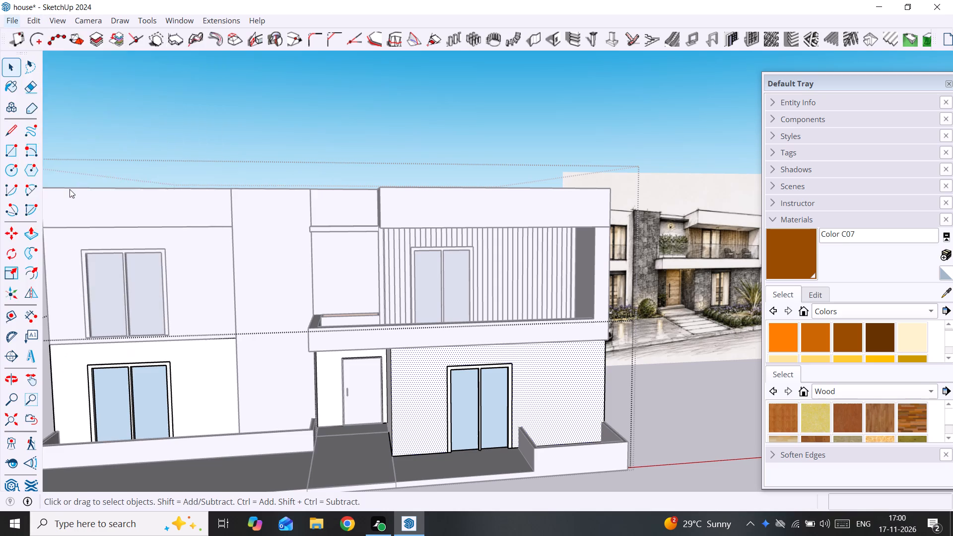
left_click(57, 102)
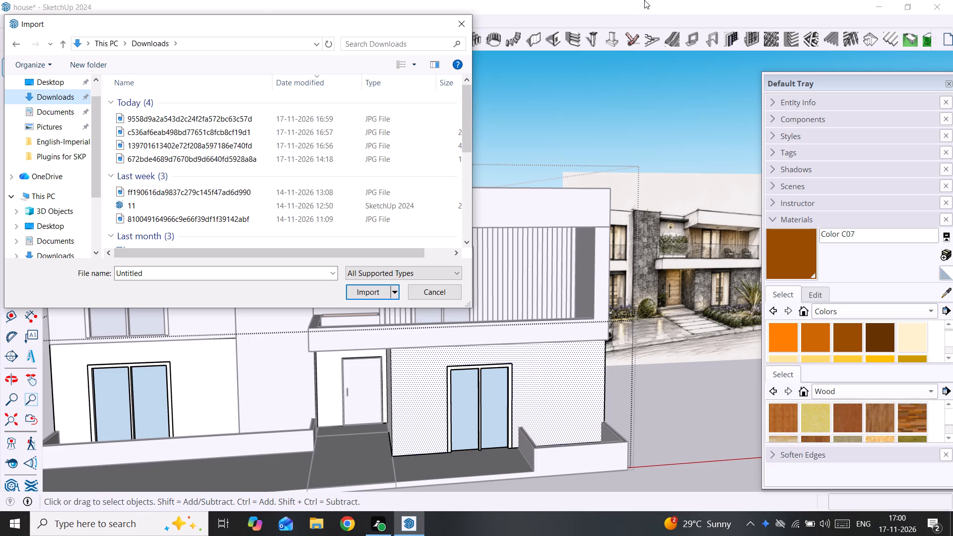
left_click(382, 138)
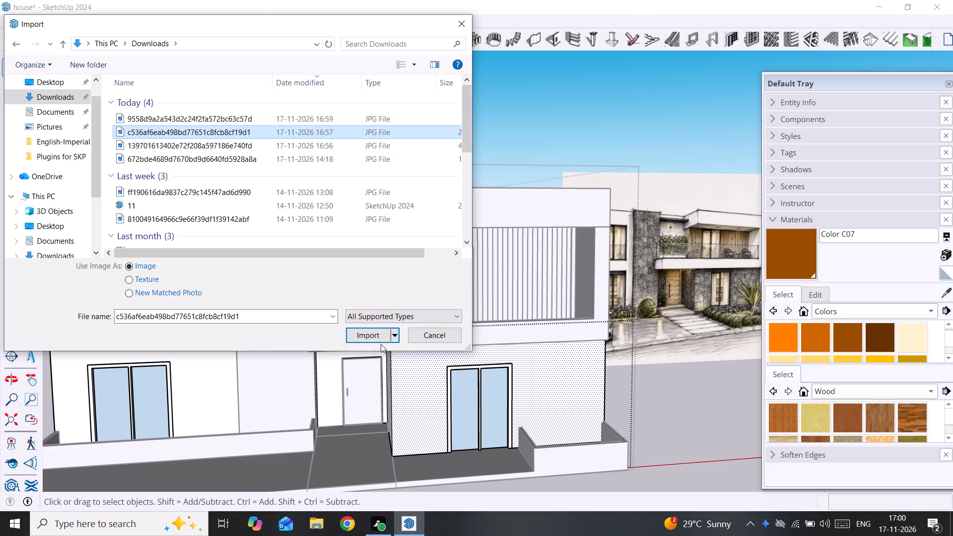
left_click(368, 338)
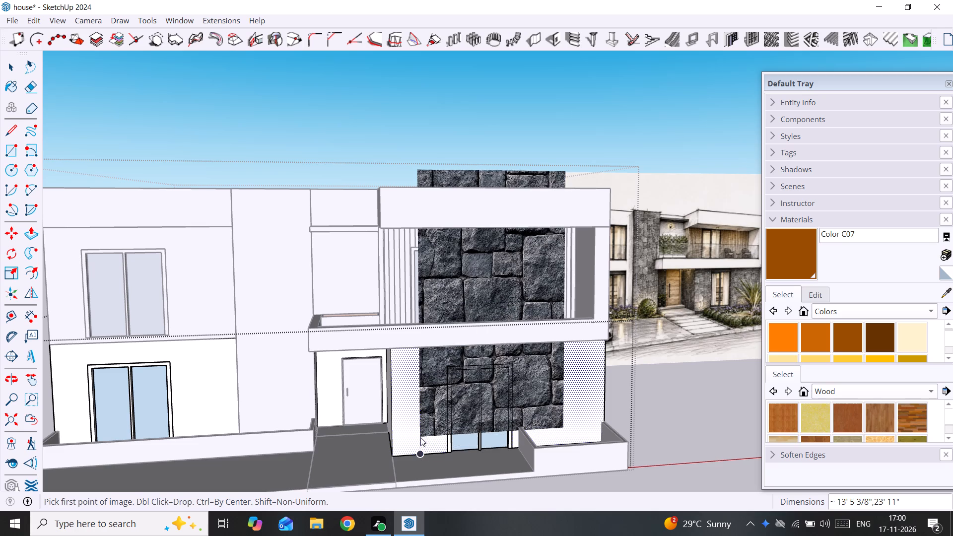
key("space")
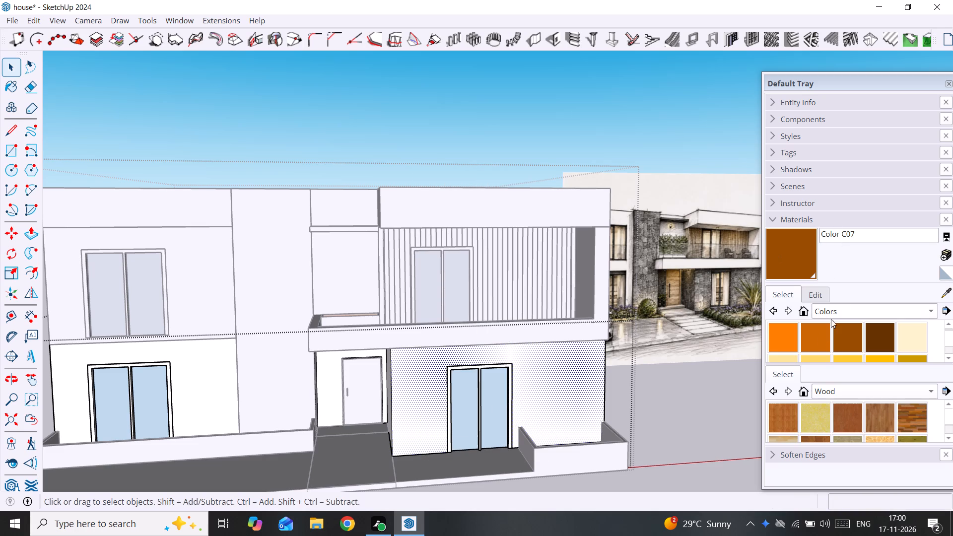
Paint the selected wall face with Color D01 and give that material the stone texture image c536af6eab498bd77651c8fcb8cf19d1 from Downloads.
left_click(915, 335)
left_click(589, 393)
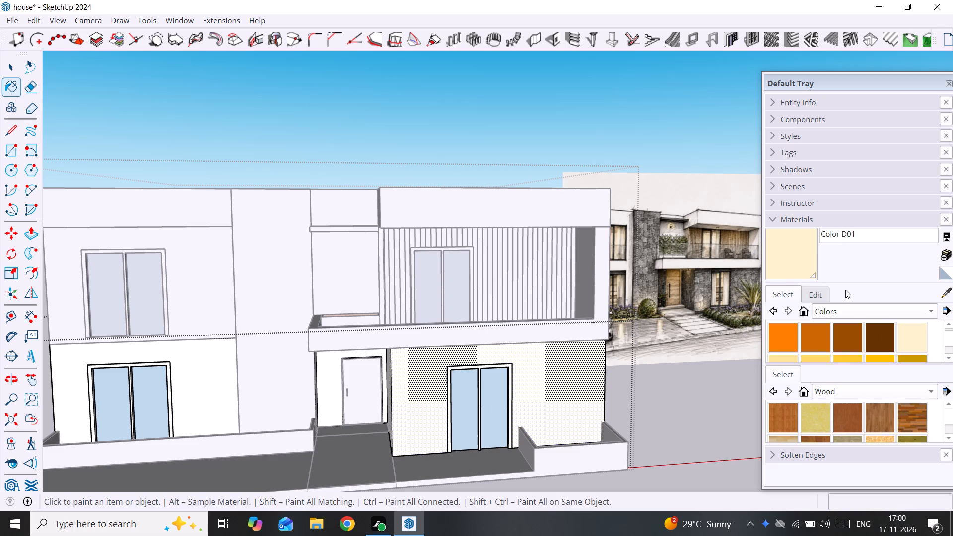
scroll(843, 272, "up", 3)
scroll(843, 272, "down", 3)
left_click(825, 291)
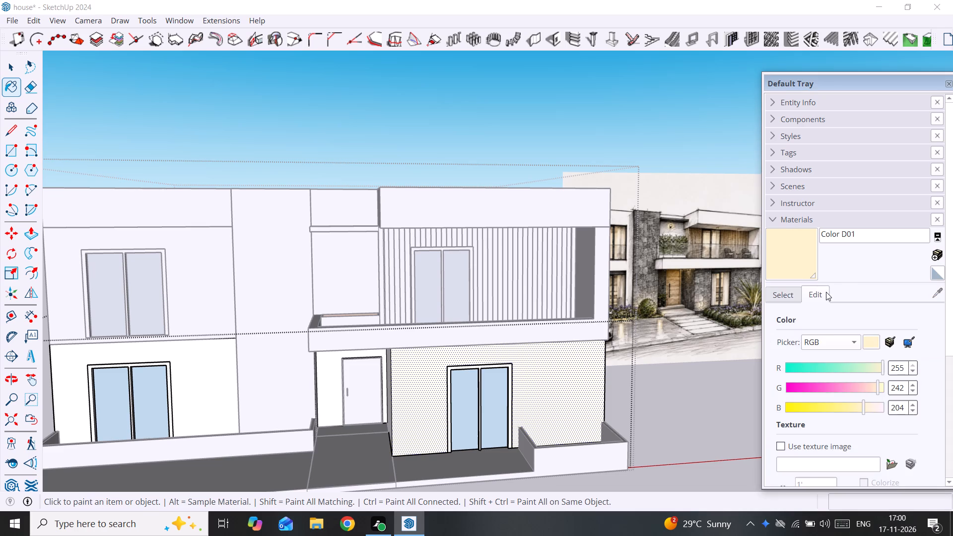
scroll(837, 347, "down", 3)
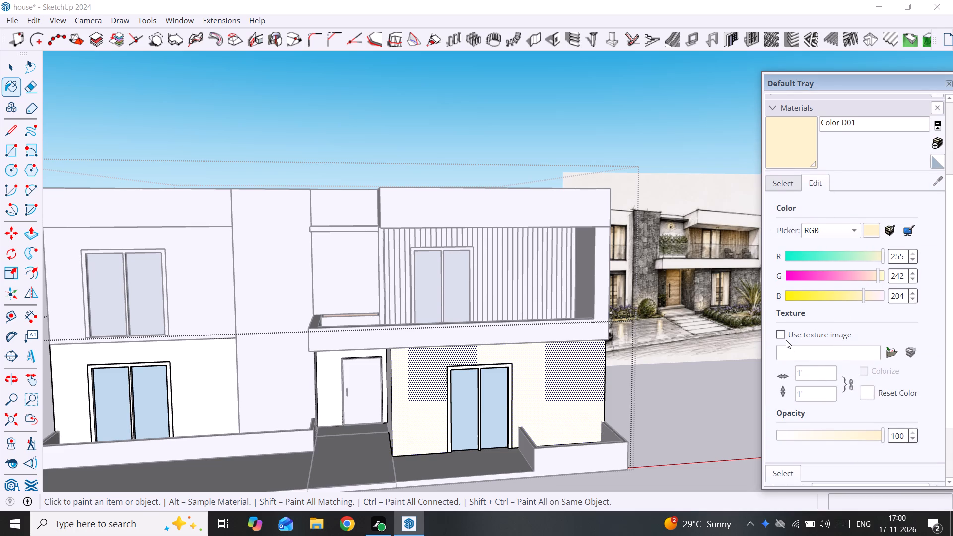
left_click(786, 340)
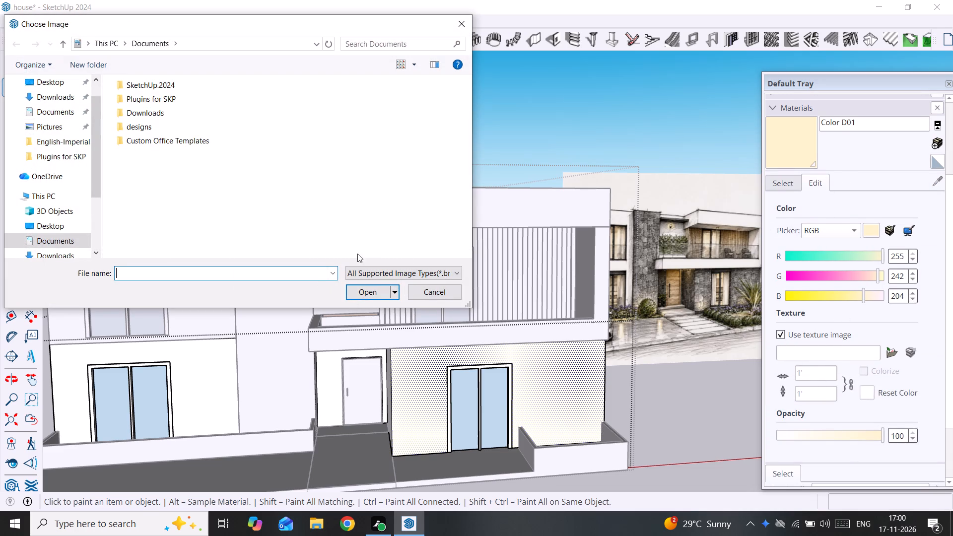
left_click(50, 95)
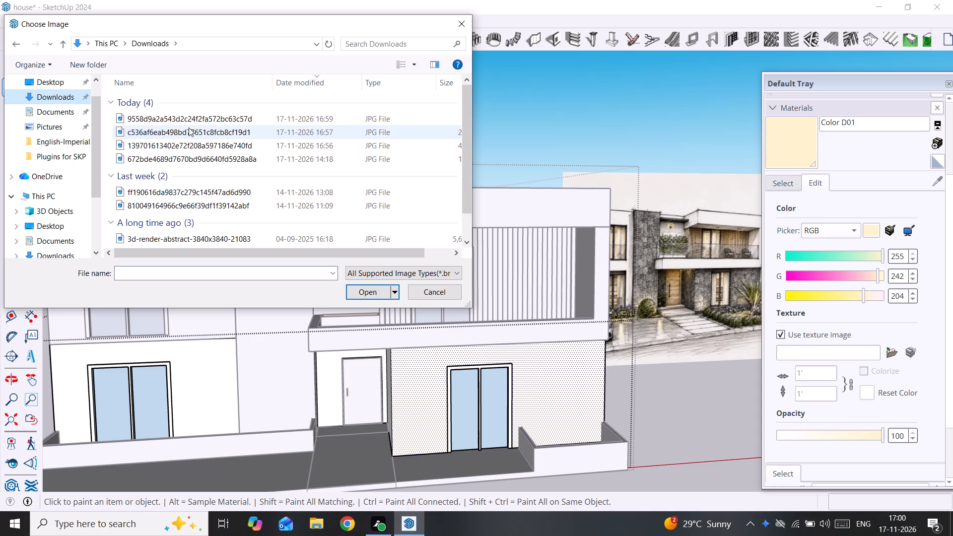
left_click(189, 128)
left_click(372, 295)
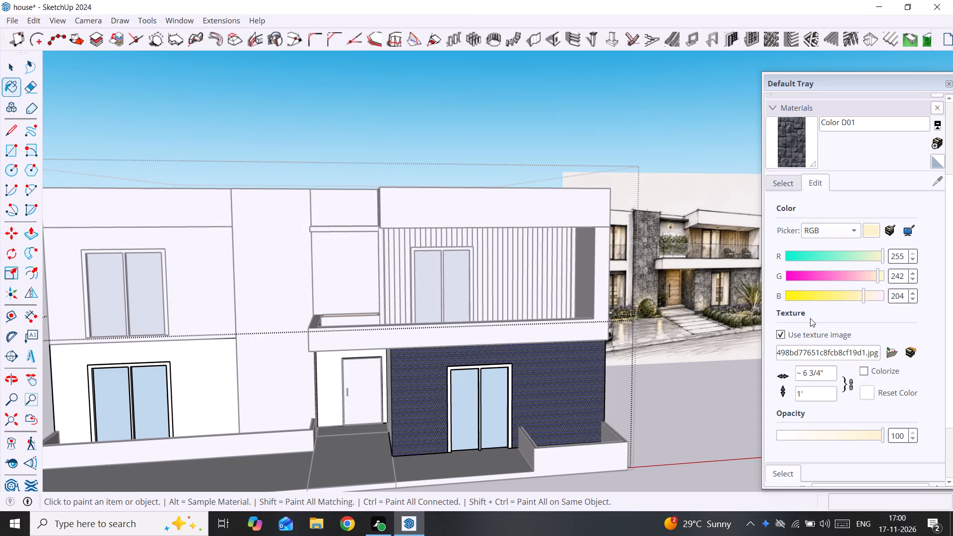
Reposition the stone texture on the ground-floor front wall so its origin sits at the wall's bottom corner nearest the entrance door.
right_click(589, 406)
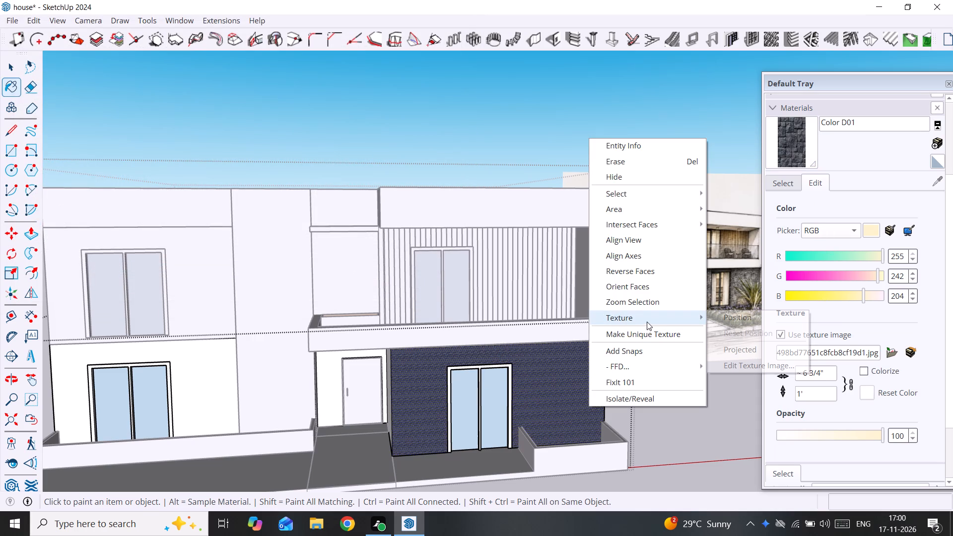
left_click(647, 321)
left_click(751, 323)
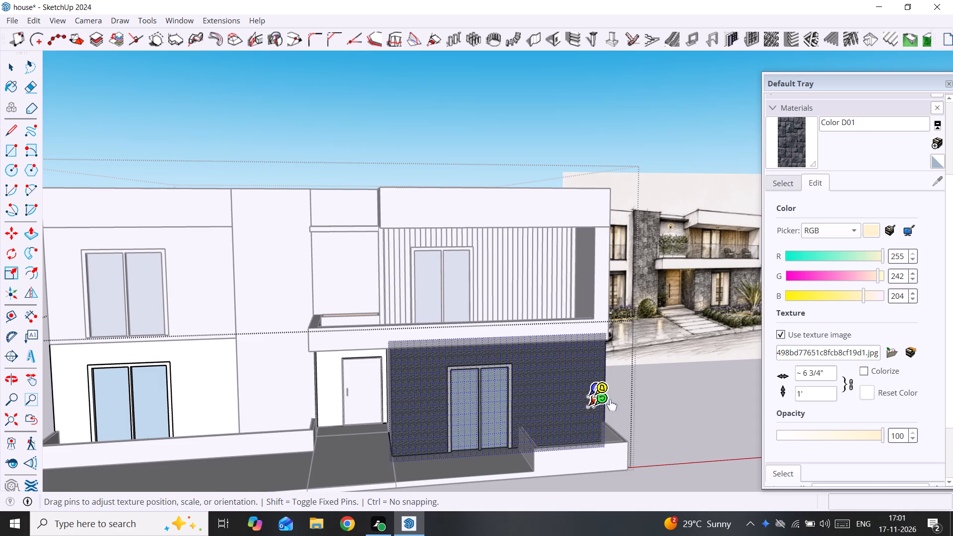
scroll(607, 406, "up", 4)
left_click_drag(588, 404, 570, 411)
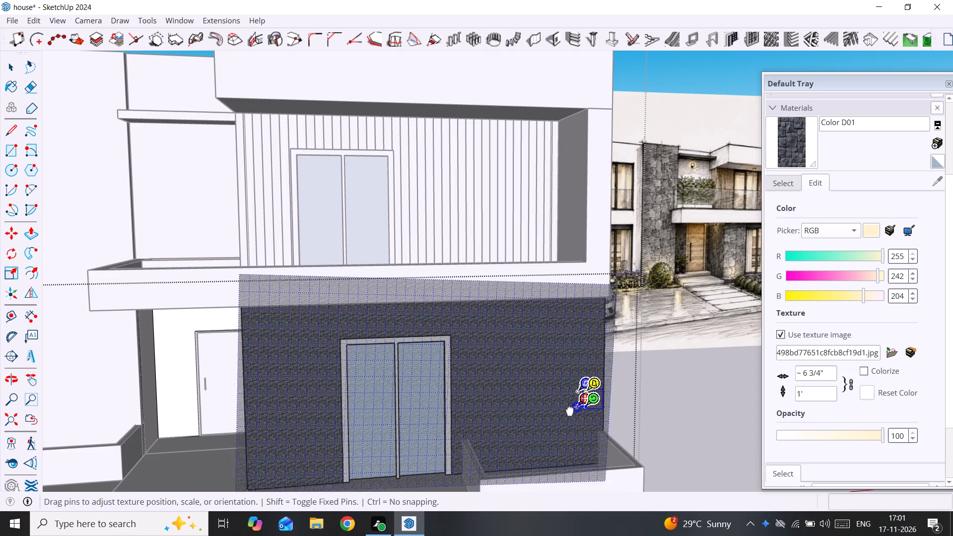
left_click_drag(570, 411, 577, 416)
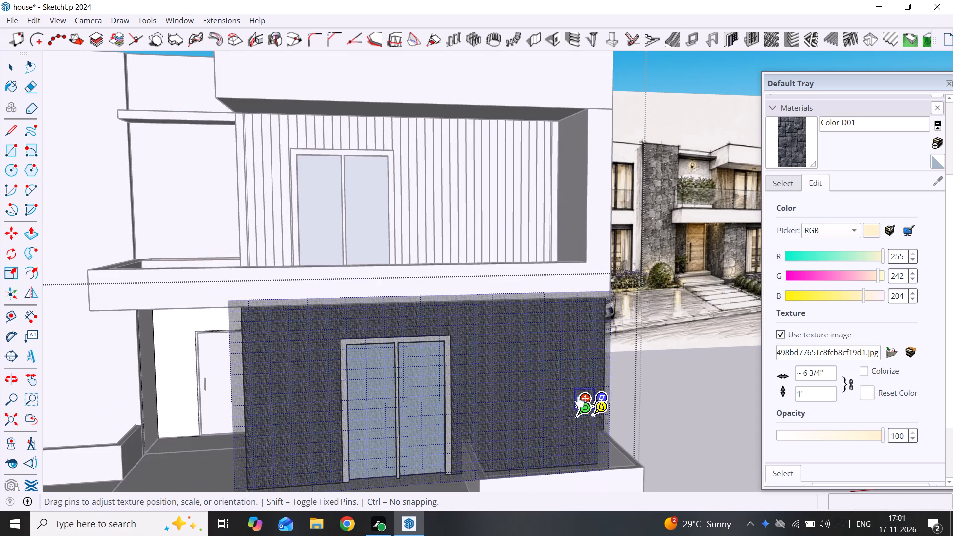
left_click_drag(583, 403, 313, 464)
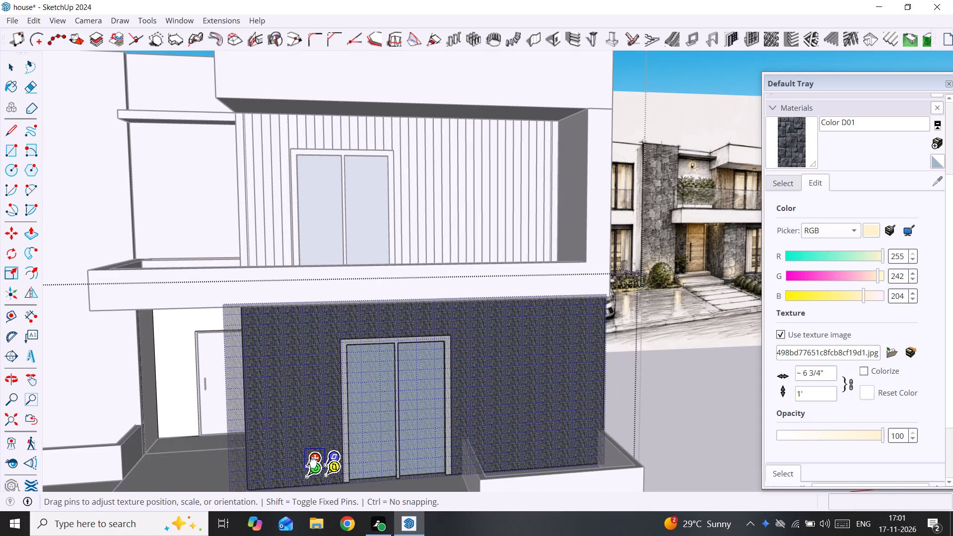
left_click_drag(313, 464, 326, 459)
middle_click_drag(326, 458, 372, 291, "shift")
left_click_drag(373, 293, 361, 304)
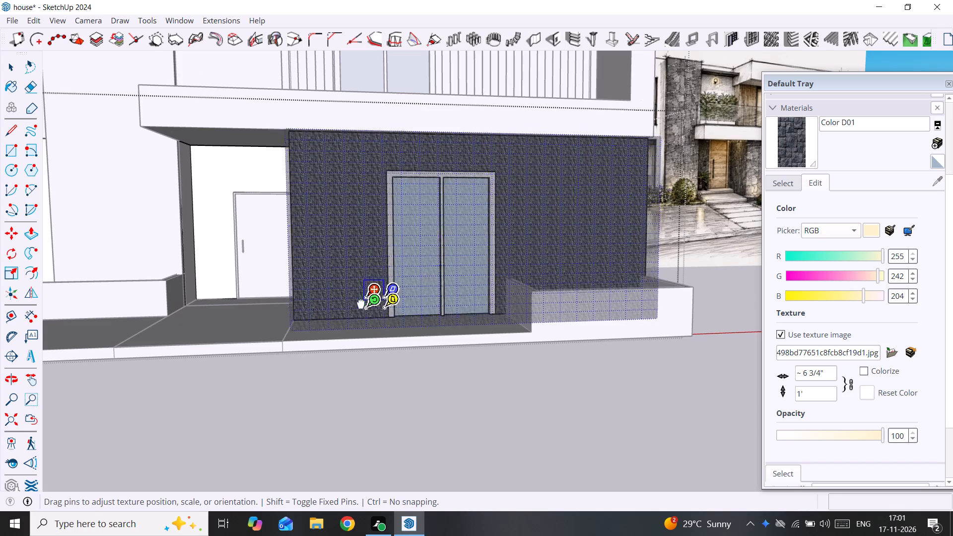
left_click_drag(361, 304, 301, 319)
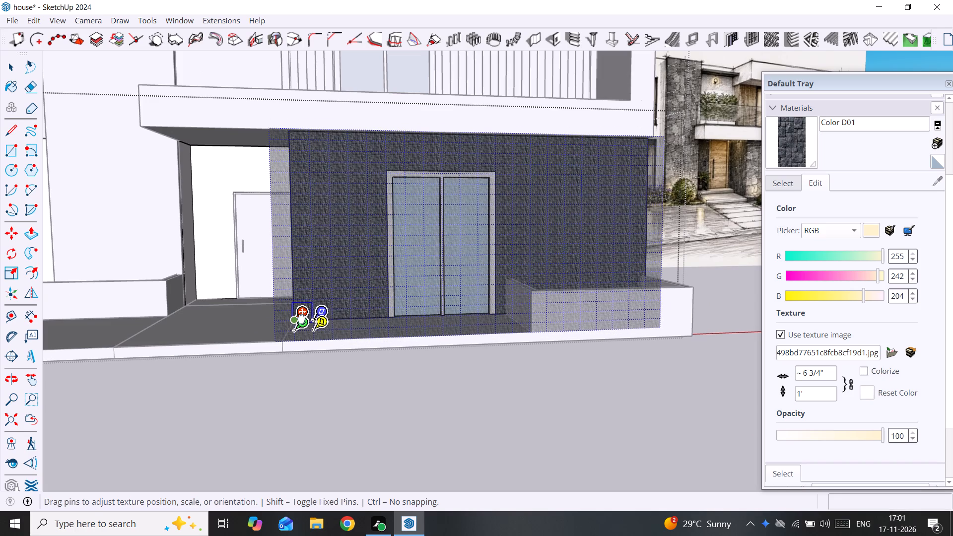
left_click_drag(301, 319, 303, 311)
Enlarge the front wall's stone texture from that corner, keeping its courses level with the wall base.
left_click_drag(306, 326, 321, 327)
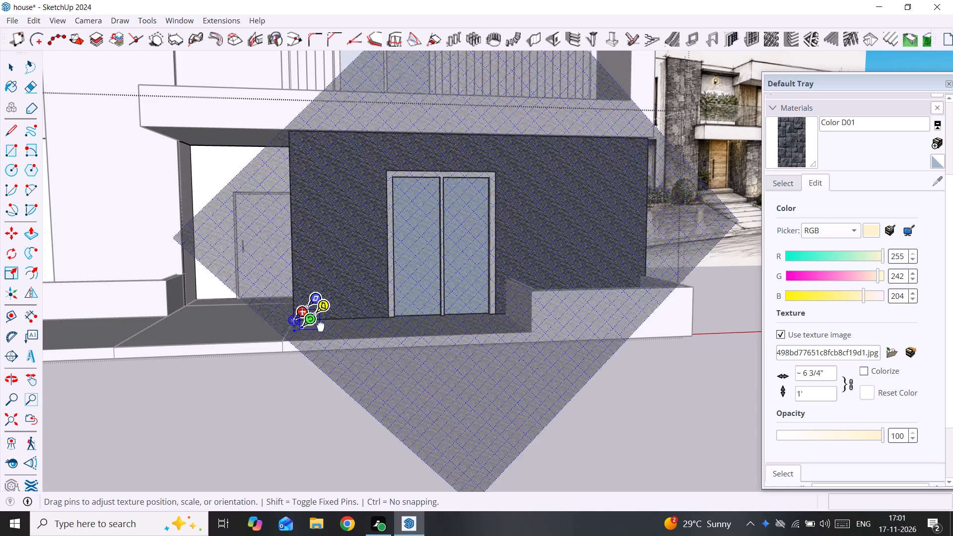
left_click_drag(321, 327, 339, 313)
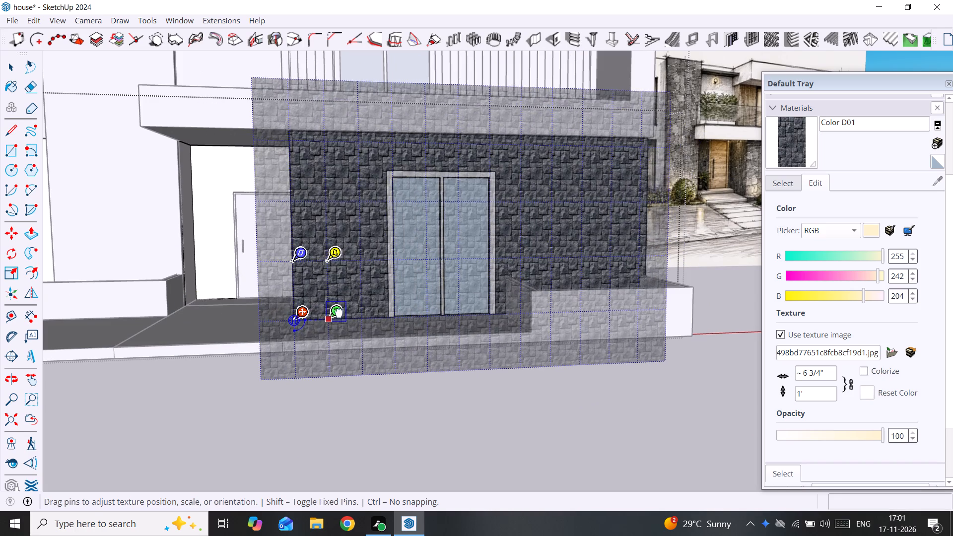
left_click_drag(339, 313, 346, 313)
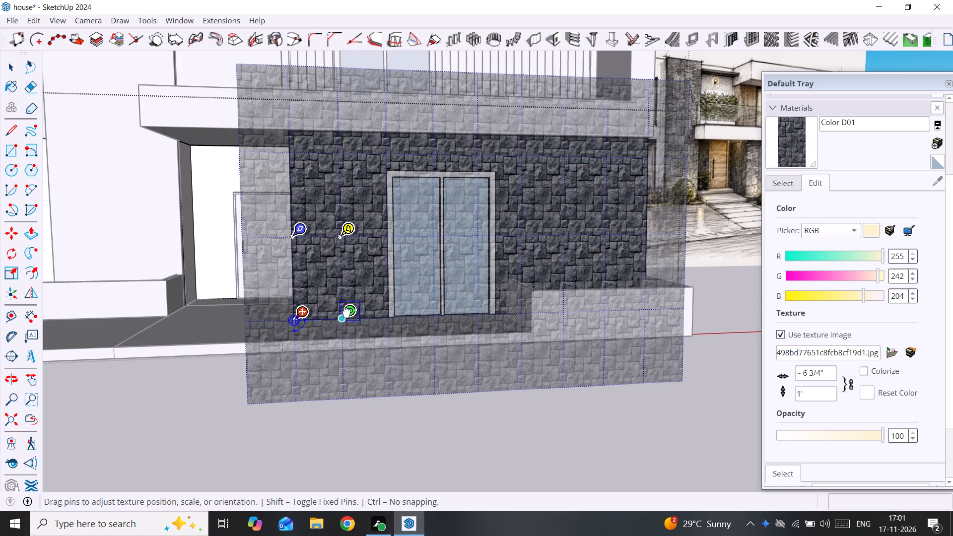
left_click_drag(346, 313, 362, 313)
key("space")
left_click(433, 458)
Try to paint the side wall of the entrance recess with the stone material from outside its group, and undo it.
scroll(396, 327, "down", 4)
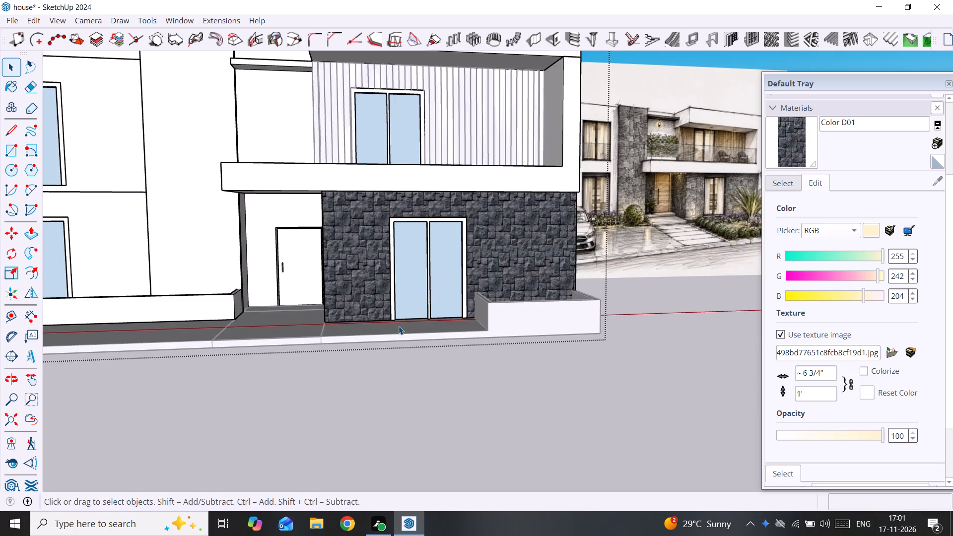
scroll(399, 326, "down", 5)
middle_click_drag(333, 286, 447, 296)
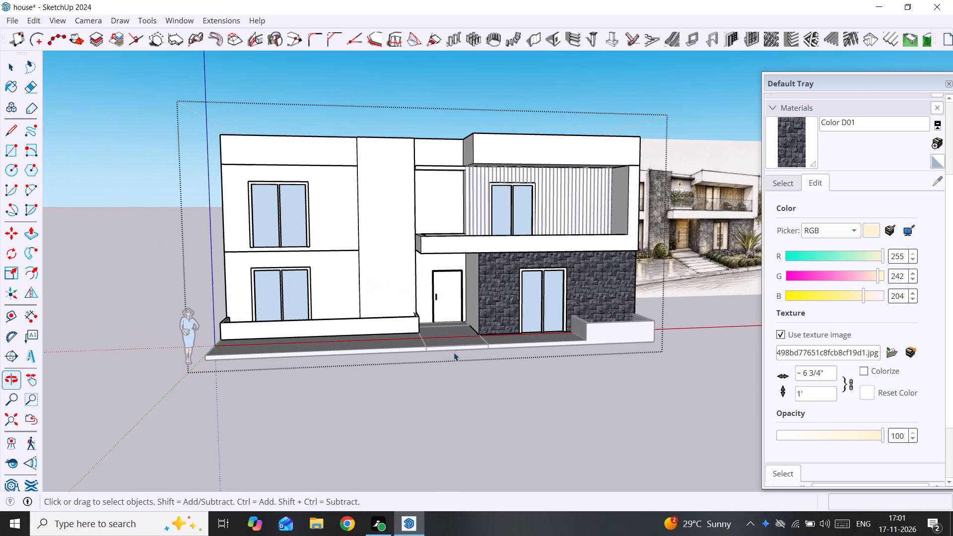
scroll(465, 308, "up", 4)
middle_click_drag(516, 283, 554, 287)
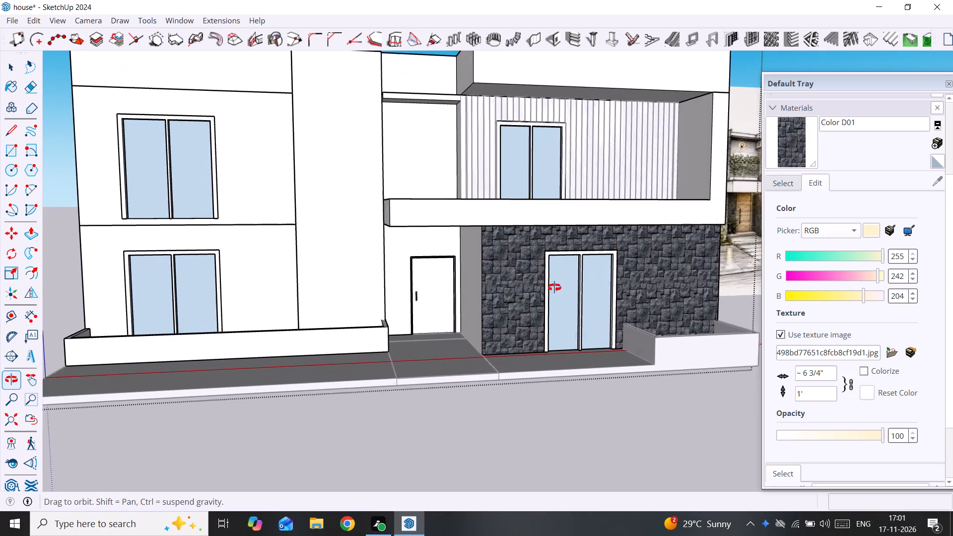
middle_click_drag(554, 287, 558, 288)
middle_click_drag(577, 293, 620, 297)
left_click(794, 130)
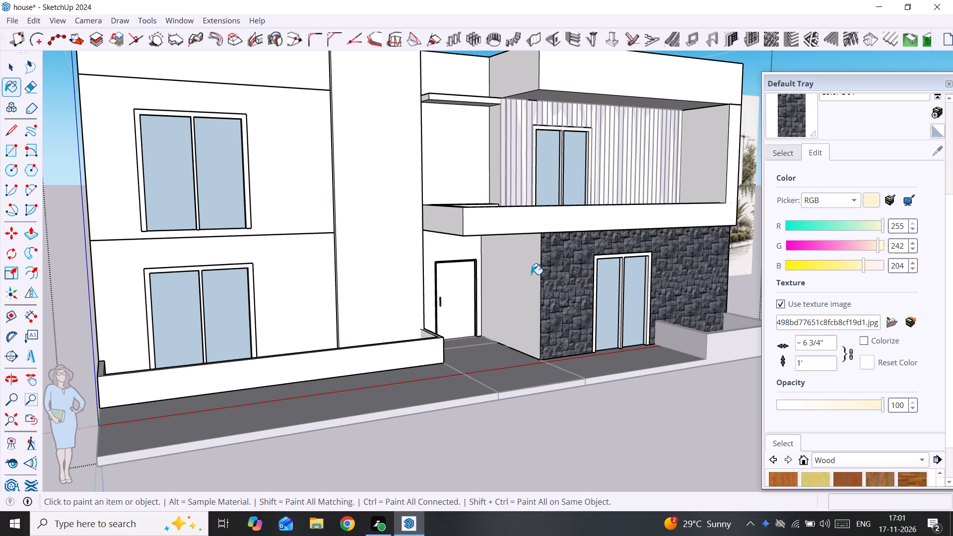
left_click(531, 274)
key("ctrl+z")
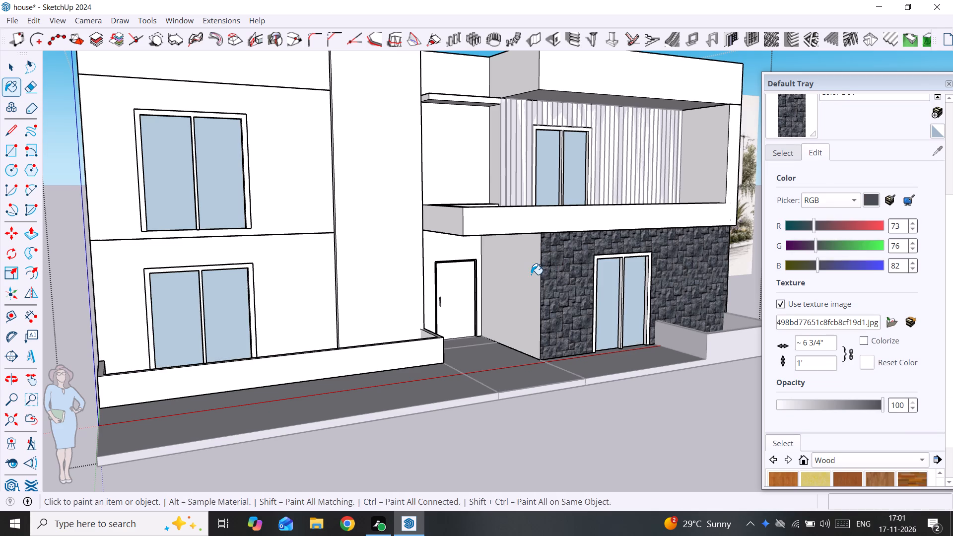
Open the ground-floor group and paint only the side wall face beside the entrance door with the stone material.
key("space")
left_click(530, 274)
triple_click(531, 274)
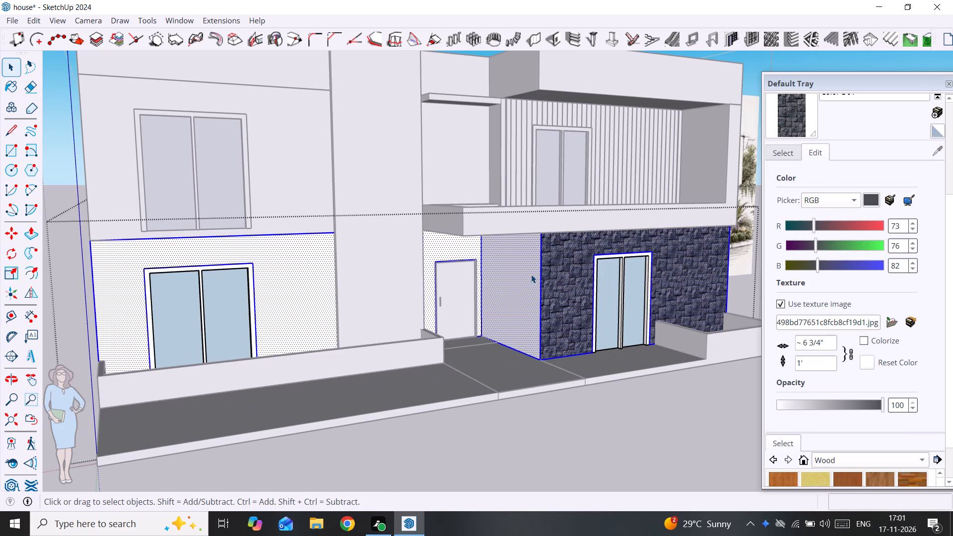
left_click(531, 274)
left_click(529, 274)
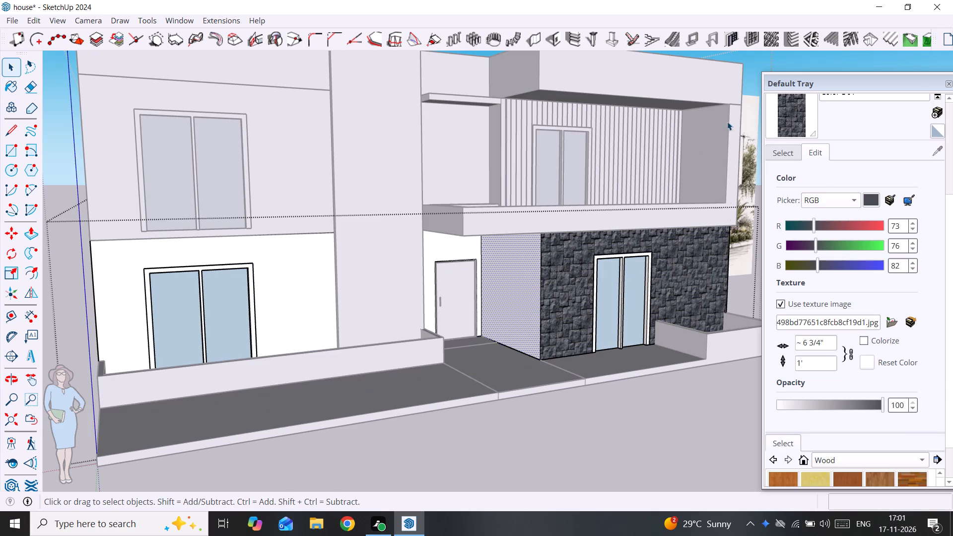
left_click(795, 102)
left_click(511, 288)
Examine the stone texture on the entrance side wall against the front wall and the reference sketch.
middle_click_drag(557, 283, 495, 282)
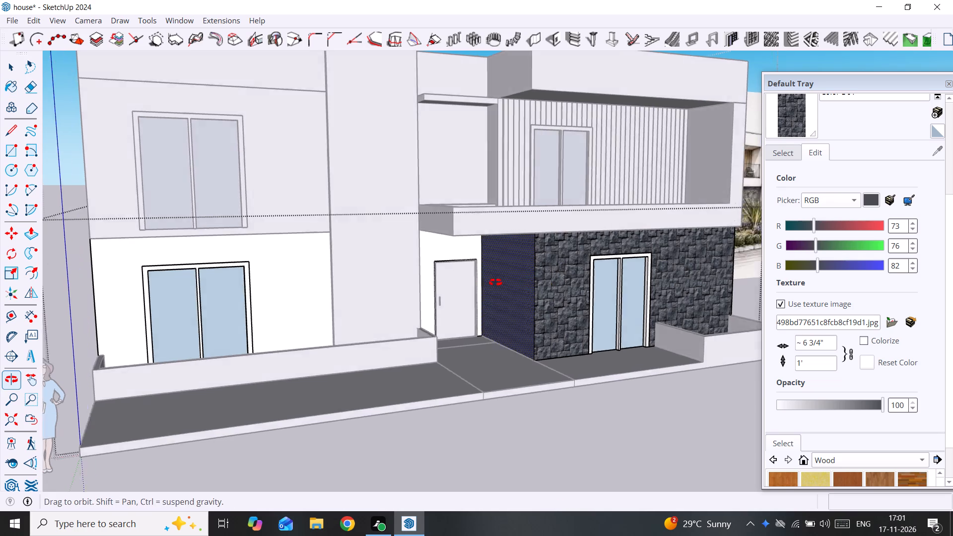
middle_click_drag(495, 282, 431, 283)
scroll(431, 283, "down", 4)
middle_click_drag(487, 283, 403, 291, "shift")
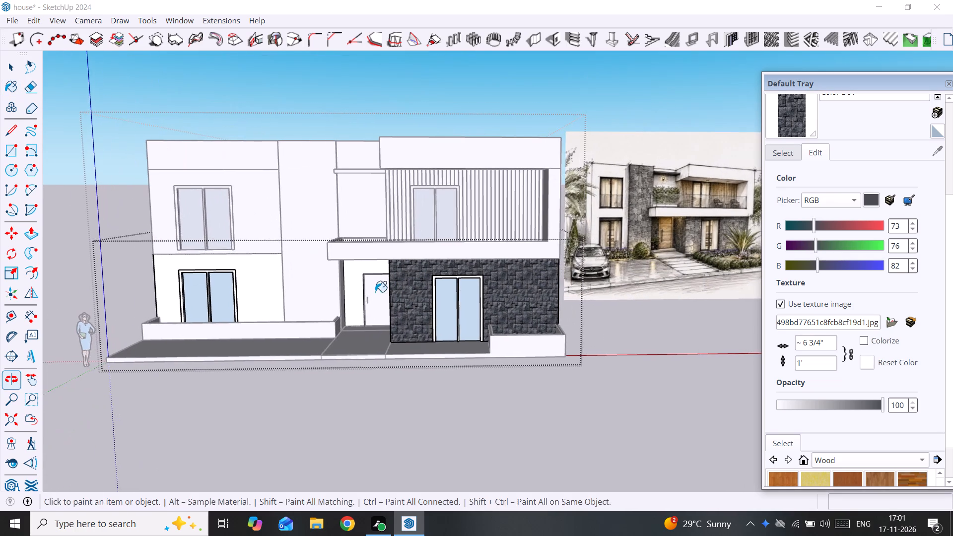
scroll(372, 294, "up", 2)
middle_click_drag(372, 294, 569, 299)
scroll(549, 301, "up", 8)
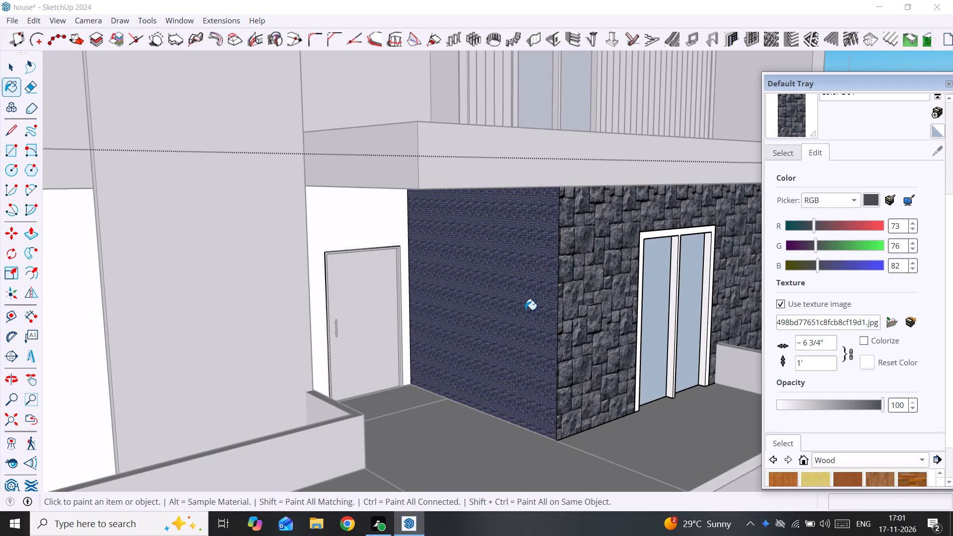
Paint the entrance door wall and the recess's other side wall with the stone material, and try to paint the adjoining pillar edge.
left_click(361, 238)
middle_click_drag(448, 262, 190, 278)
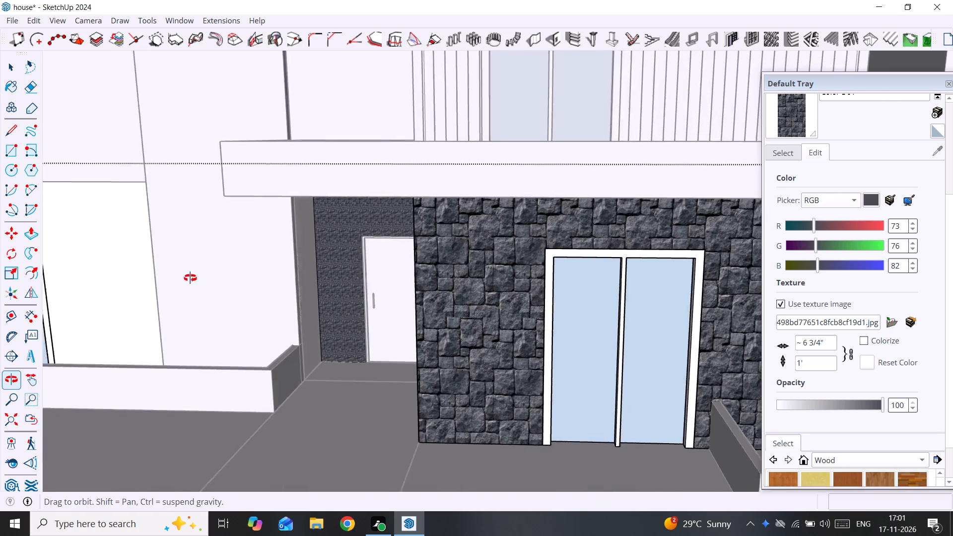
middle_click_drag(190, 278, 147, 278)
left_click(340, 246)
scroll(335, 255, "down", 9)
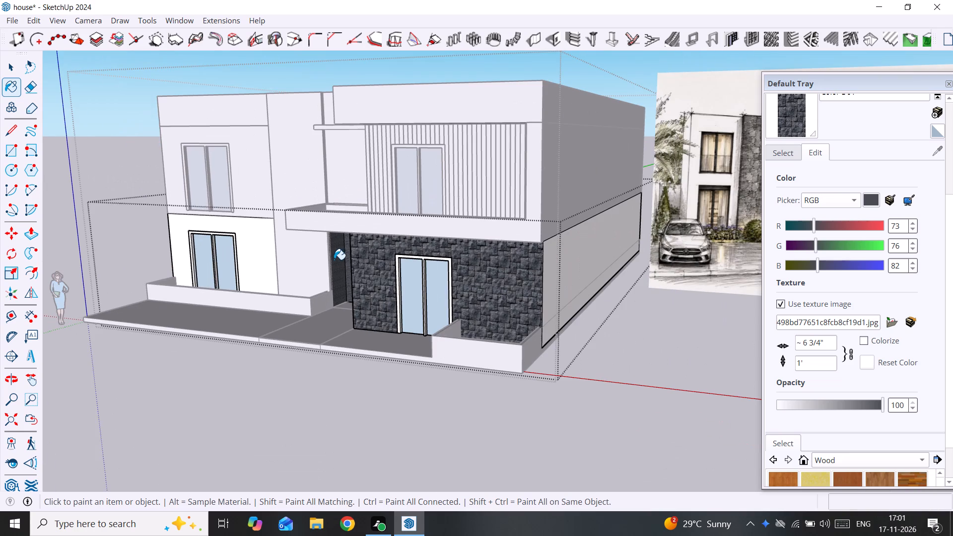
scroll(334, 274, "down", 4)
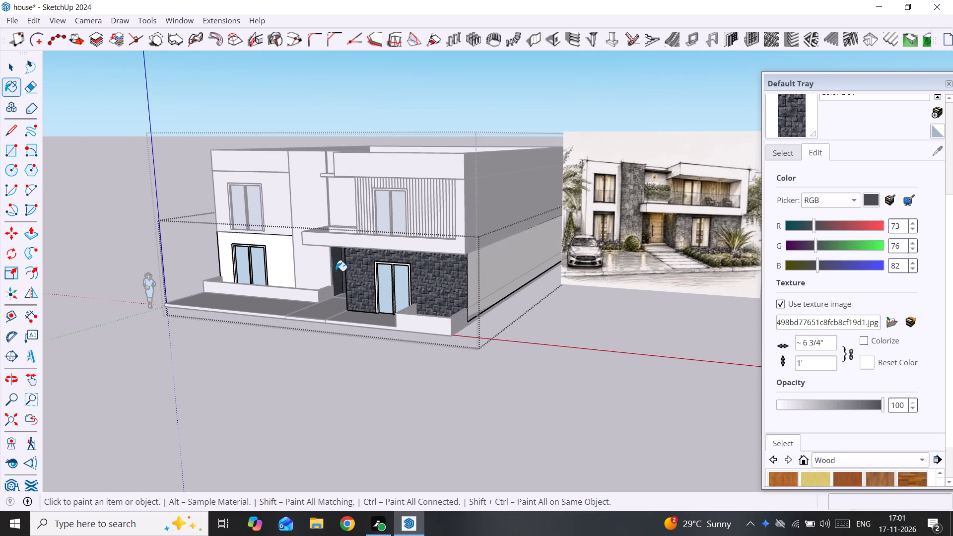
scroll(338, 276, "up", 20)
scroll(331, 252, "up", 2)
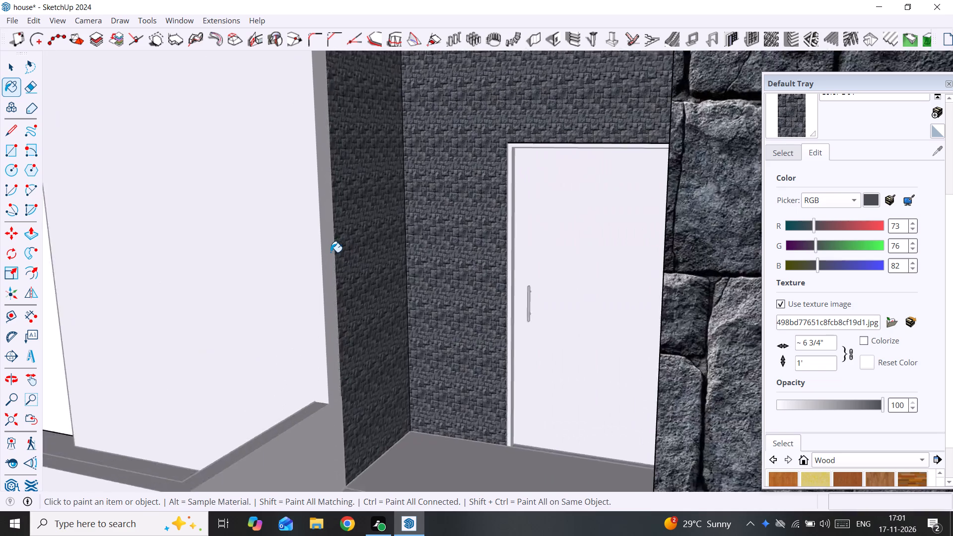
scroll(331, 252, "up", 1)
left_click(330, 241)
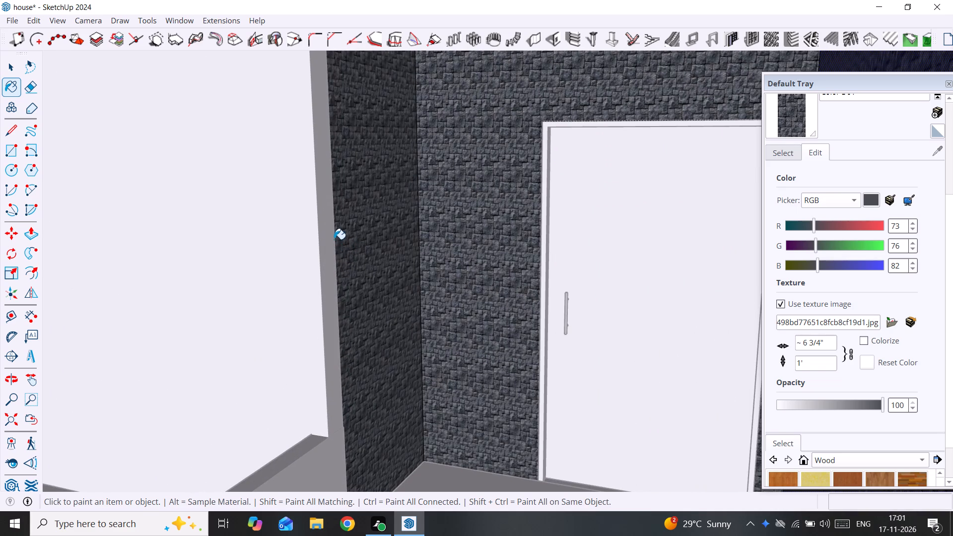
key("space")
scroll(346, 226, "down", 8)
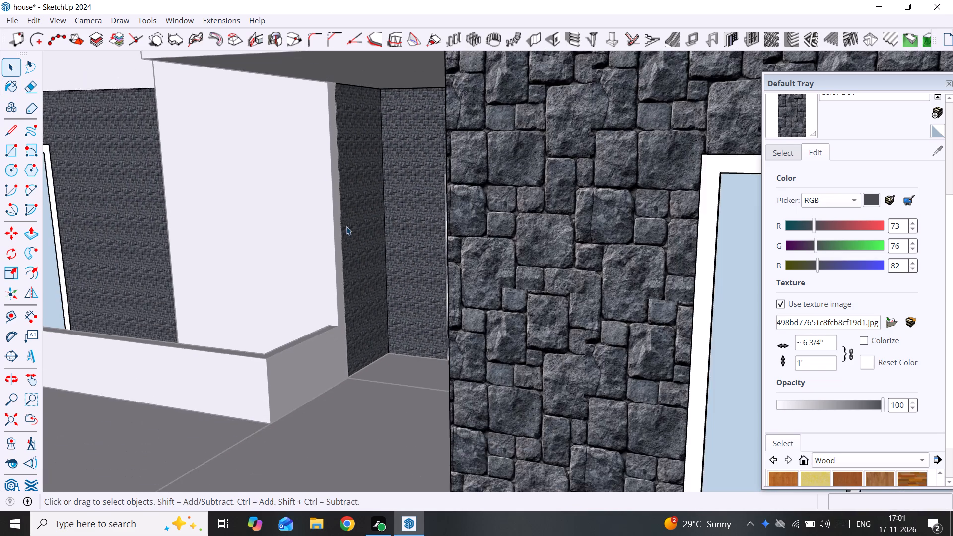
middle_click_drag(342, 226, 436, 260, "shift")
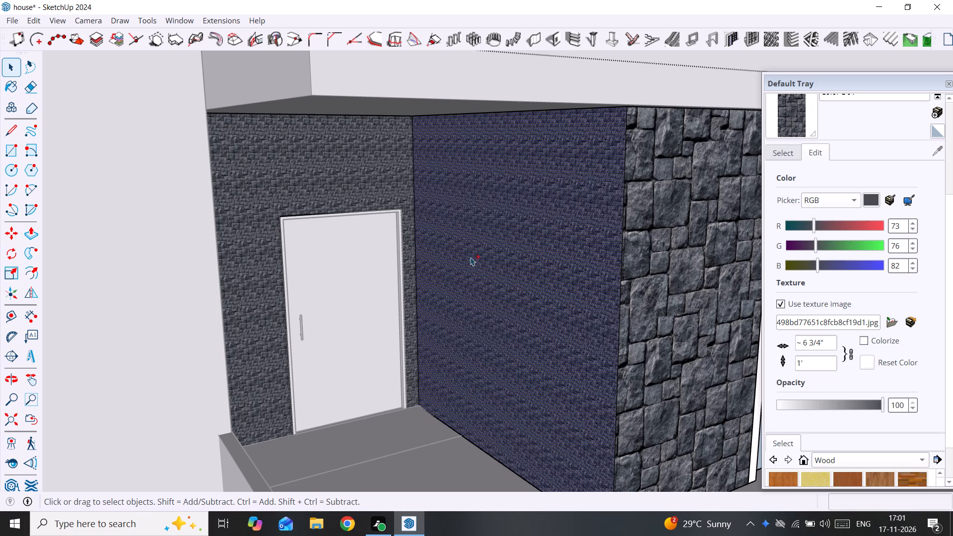
Undo the recess stone painting and the earlier texture edits, back to before the stone image was assigned to the front wall's material.
key("ctrl+z")
key("ctrl+z")
key("ctrl+z")
key("ctrl+z")
key("ctrl+z")
key("ctrl+z")
key("ctrl+z")
key("ctrl+z")
key("ctrl+z")
key("ctrl+z")
scroll(628, 220, "down", 5)
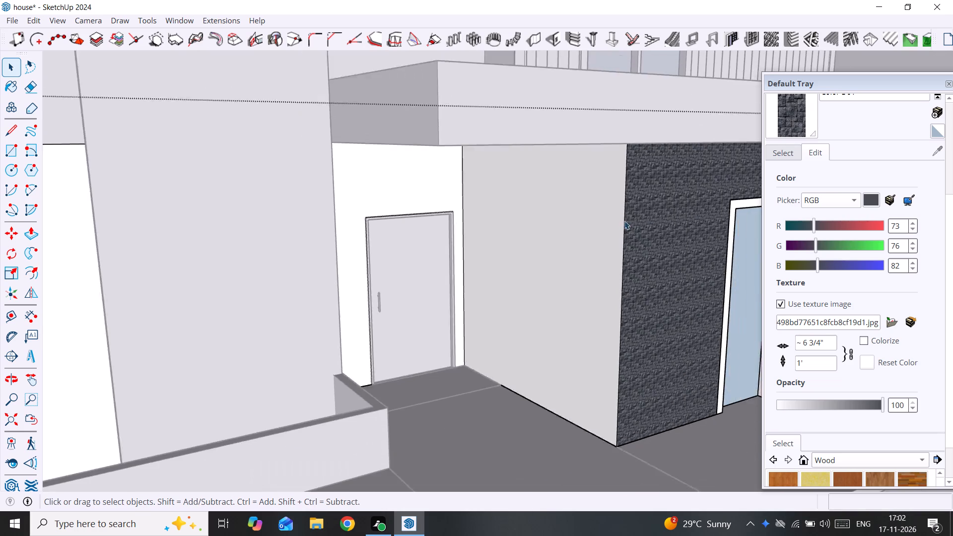
scroll(620, 224, "down", 4)
key("ctrl+z")
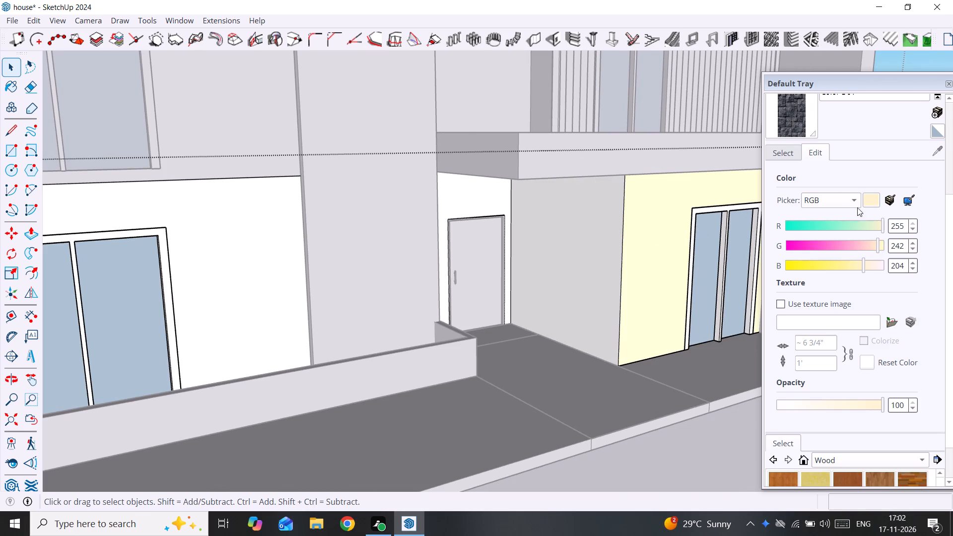
Paint the ground-floor front wall, both recess side walls and the entrance door wall with the pale yellow Color E01.
left_click(870, 199)
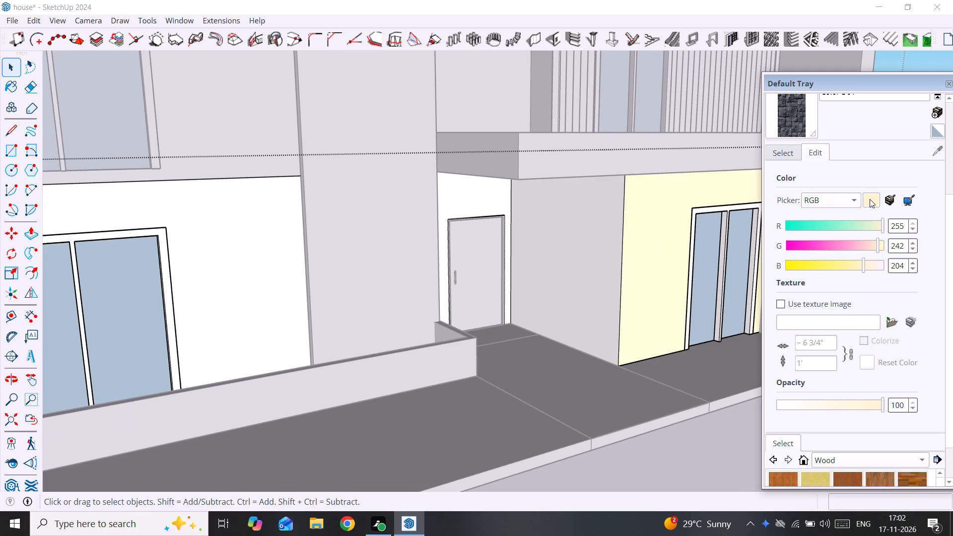
scroll(854, 402, "down", 4)
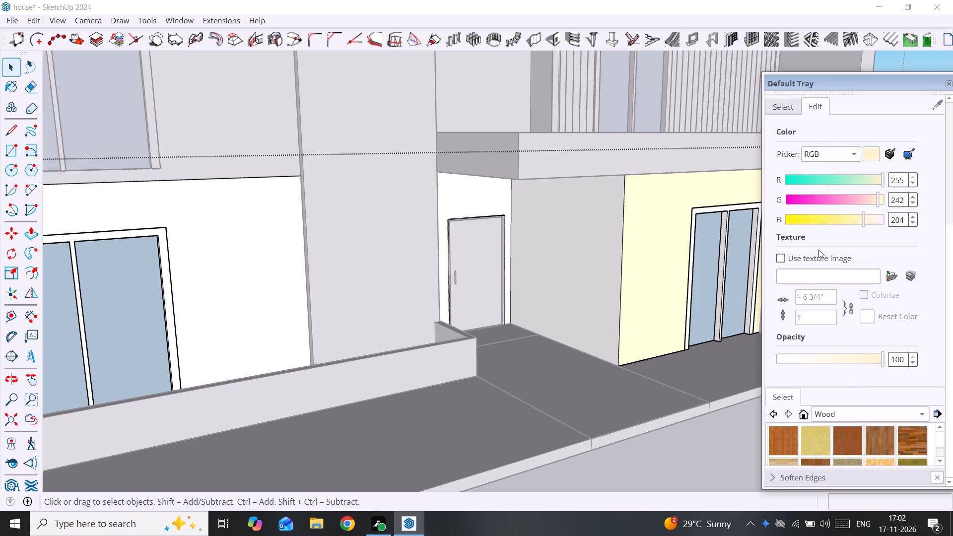
left_click(779, 108)
left_click(844, 208)
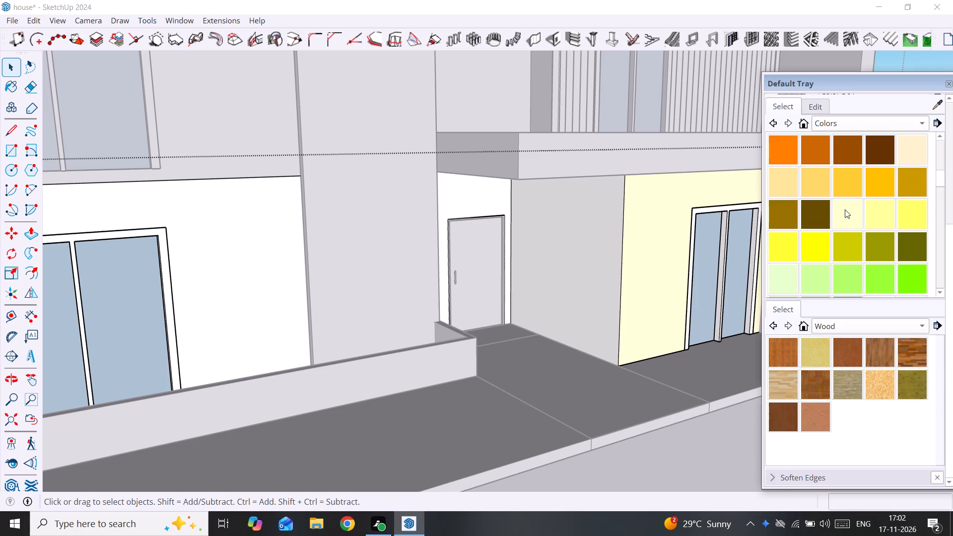
left_click(655, 221)
left_click(586, 216)
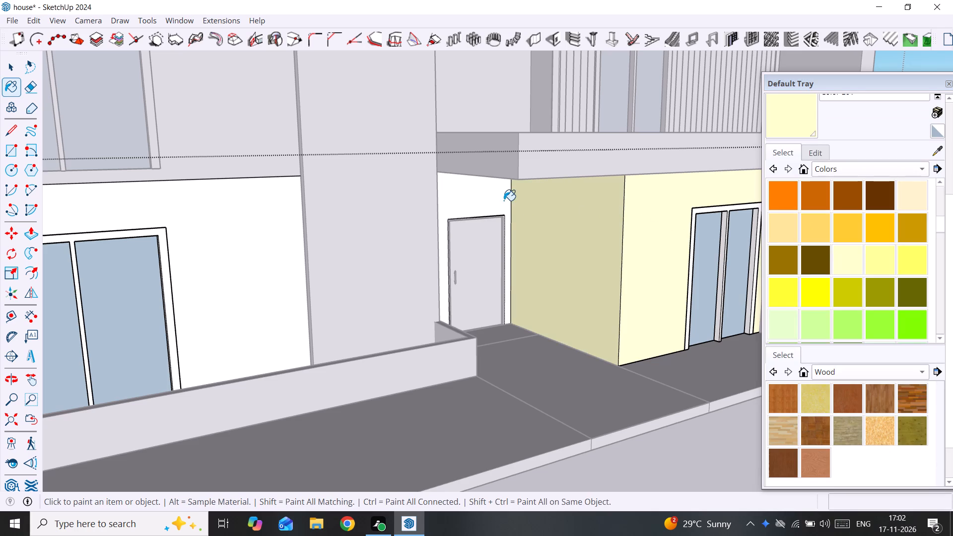
left_click(504, 201)
middle_click_drag(482, 203, 250, 202)
scroll(394, 202, "up", 4)
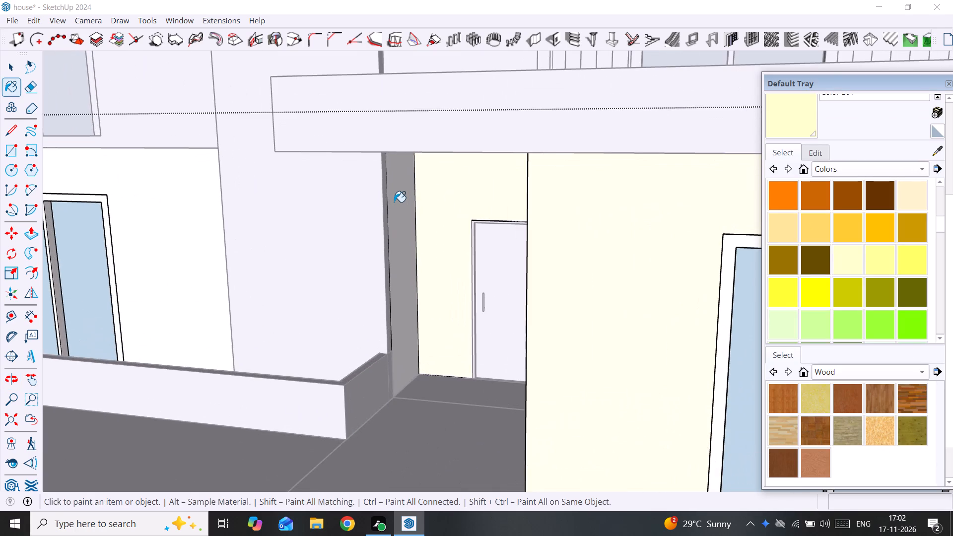
left_click(394, 202)
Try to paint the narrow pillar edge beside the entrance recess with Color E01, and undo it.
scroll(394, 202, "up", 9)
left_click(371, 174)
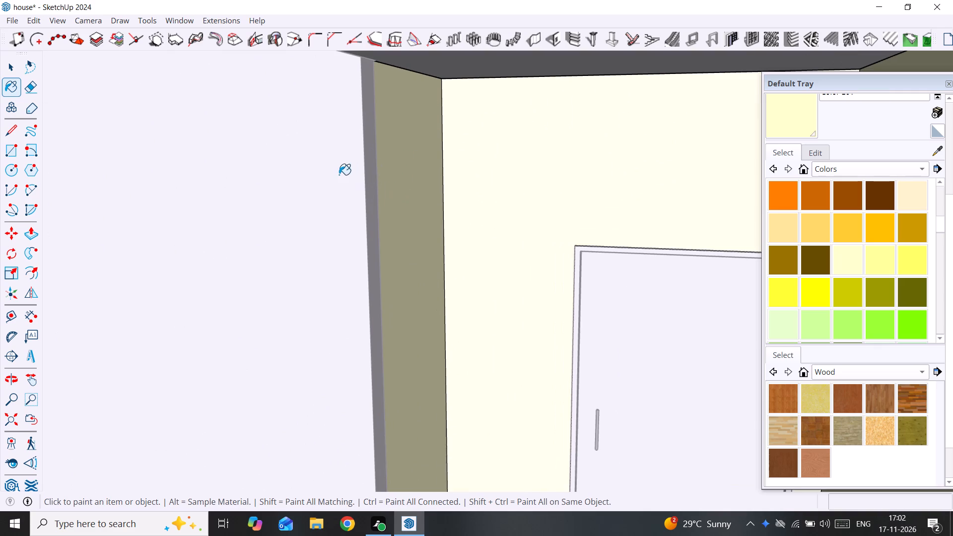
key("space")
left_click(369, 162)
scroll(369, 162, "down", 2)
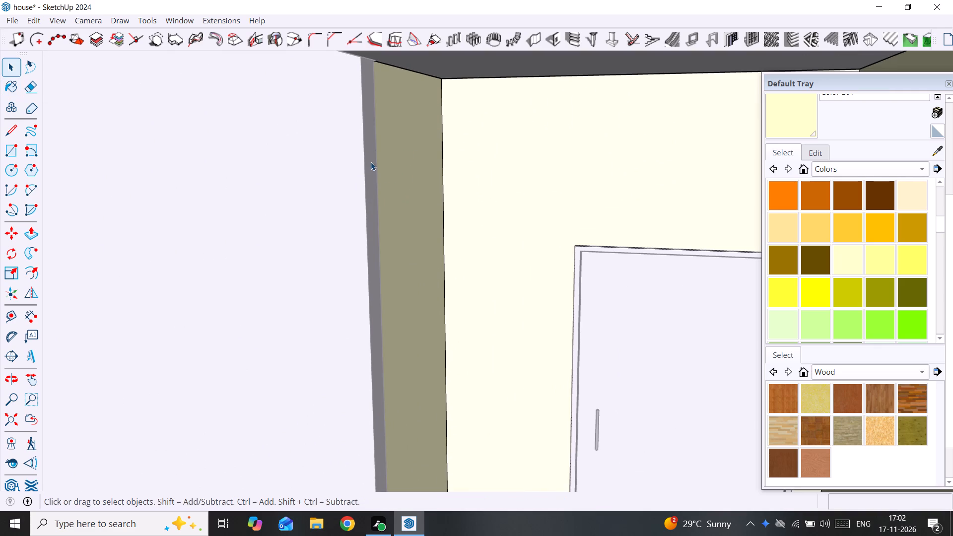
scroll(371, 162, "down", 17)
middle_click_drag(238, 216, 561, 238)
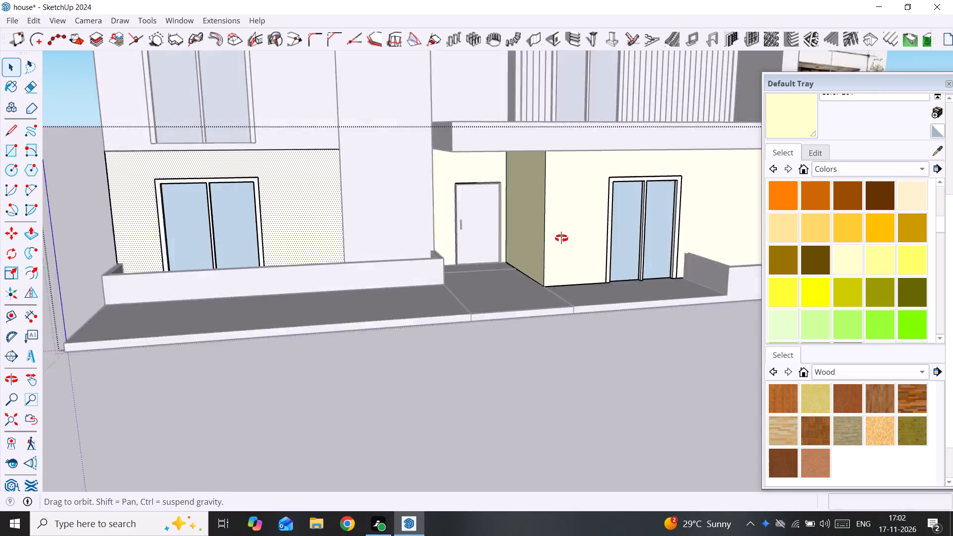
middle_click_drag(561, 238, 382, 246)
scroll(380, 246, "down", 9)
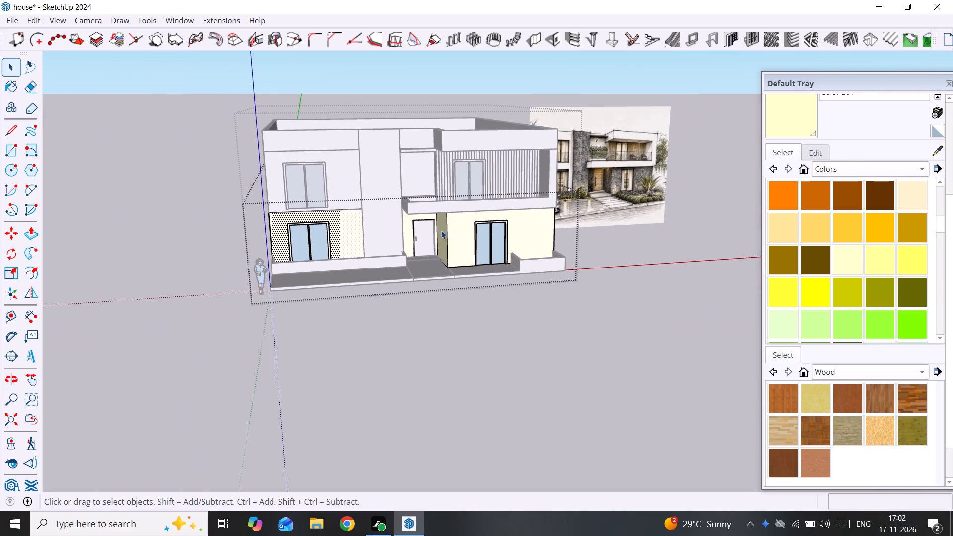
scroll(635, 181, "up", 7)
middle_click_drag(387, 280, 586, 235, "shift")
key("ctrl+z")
Assign the stone image c536af6eab498bd77651c8fcb8cf19d1 from Downloads as the texture of the Color E01 material.
scroll(537, 256, "down", 4)
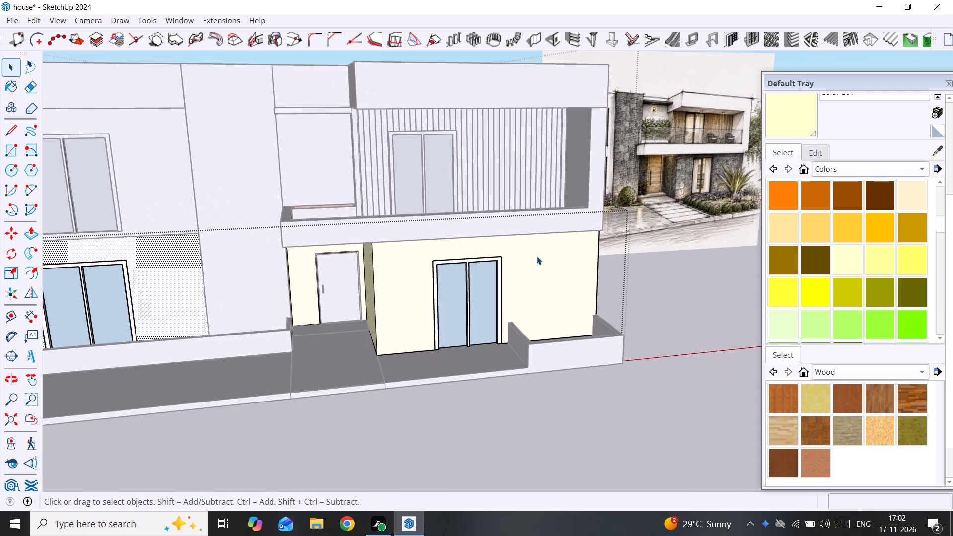
scroll(537, 256, "down", 4)
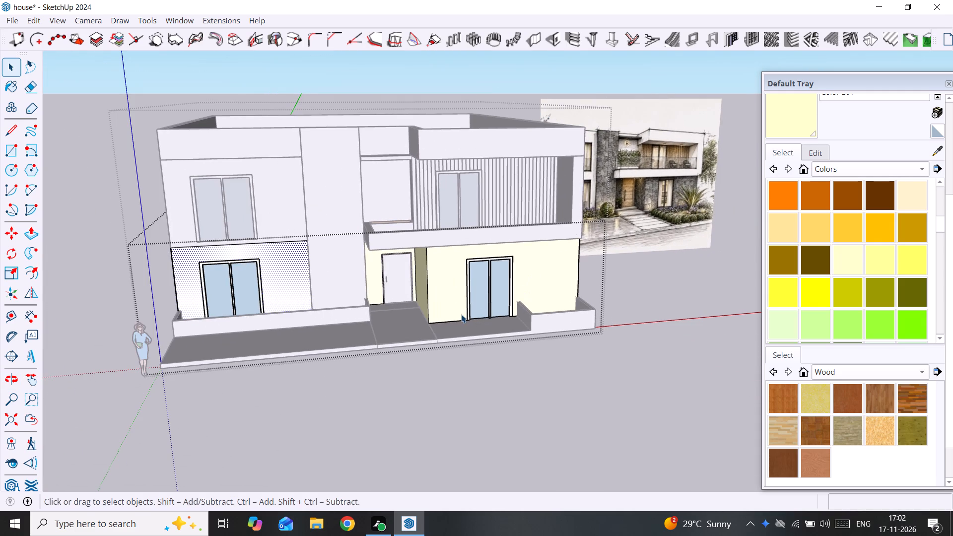
scroll(914, 120, "up", 4)
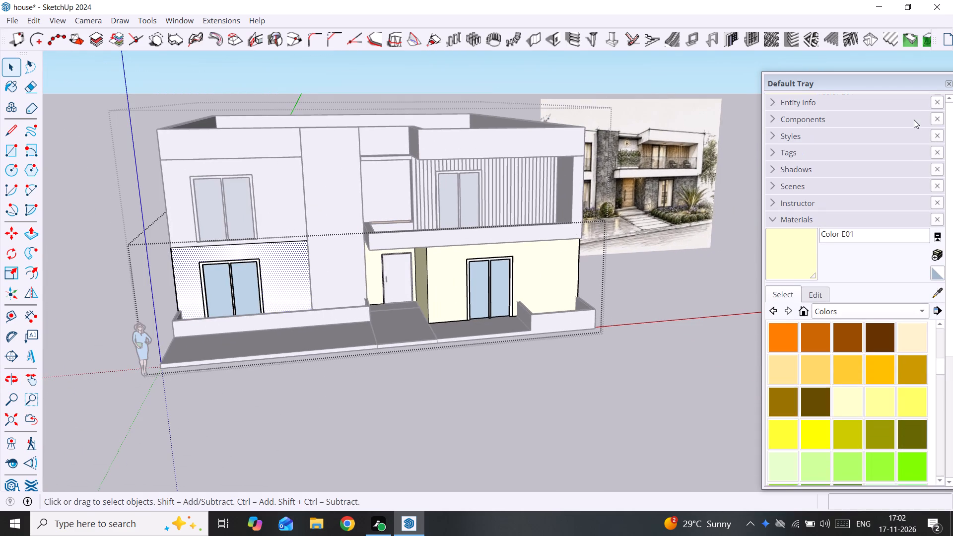
left_click(814, 292)
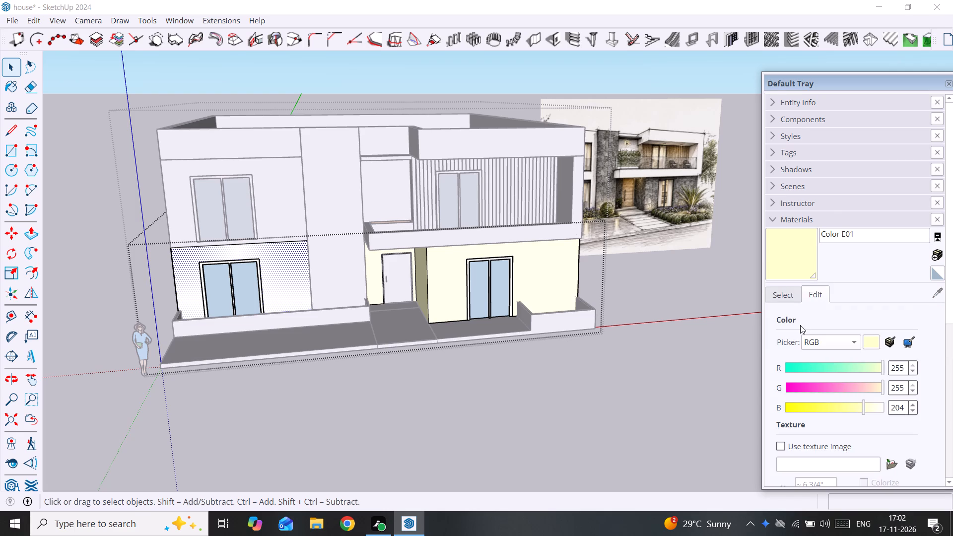
scroll(811, 348, "down", 3)
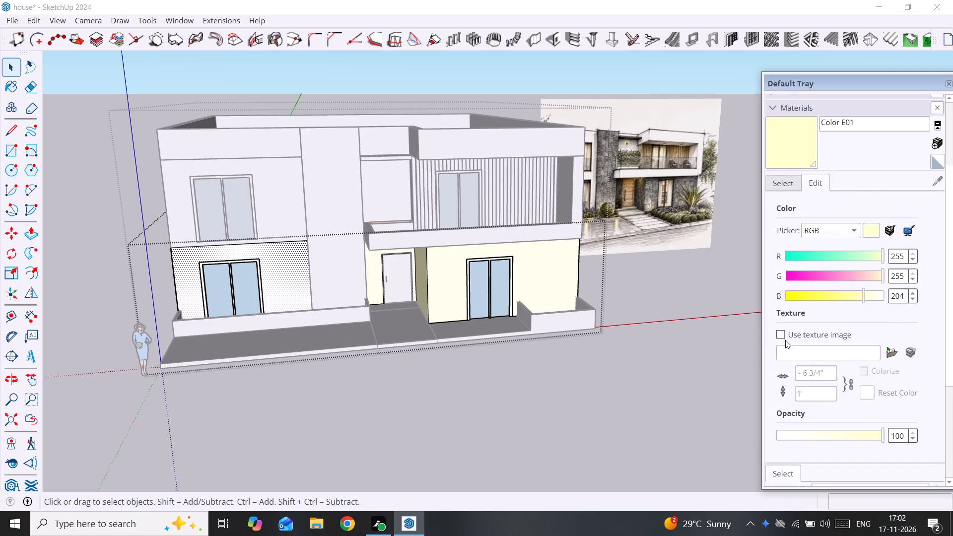
left_click(781, 335)
left_click(268, 135)
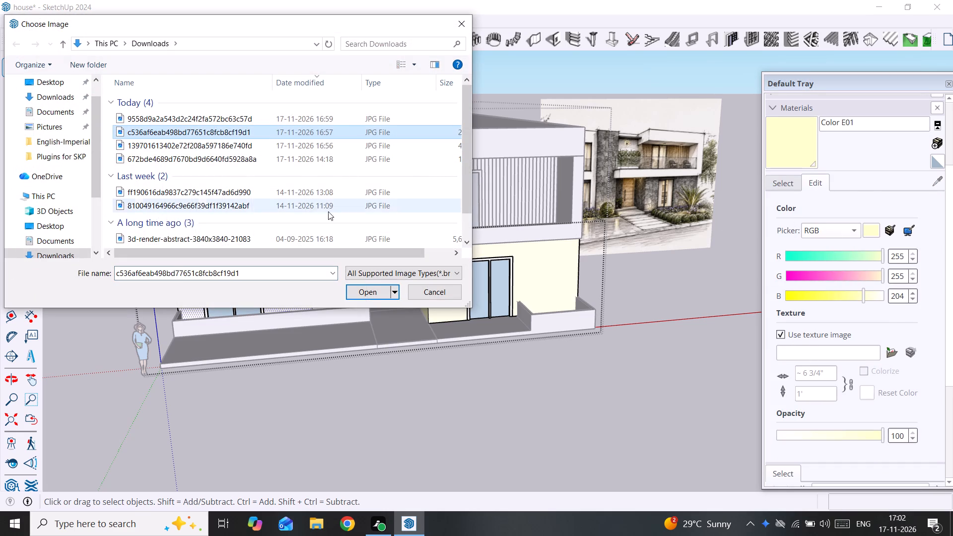
left_click(359, 288)
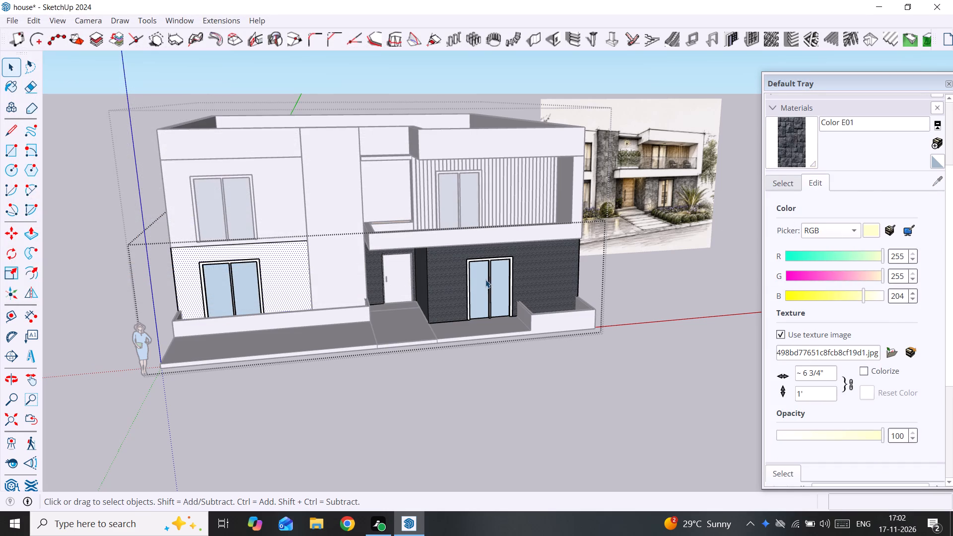
Reposition the front wall's stone texture so its origin sits at the wall's bottom corner beside the entrance recess.
scroll(448, 294, "up", 3)
right_click(447, 294)
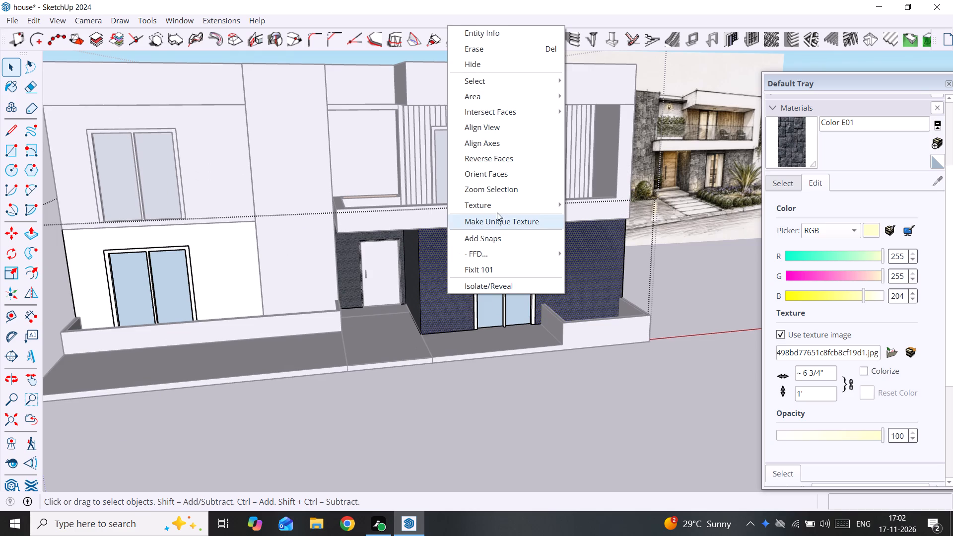
left_click(503, 206)
left_click(585, 206)
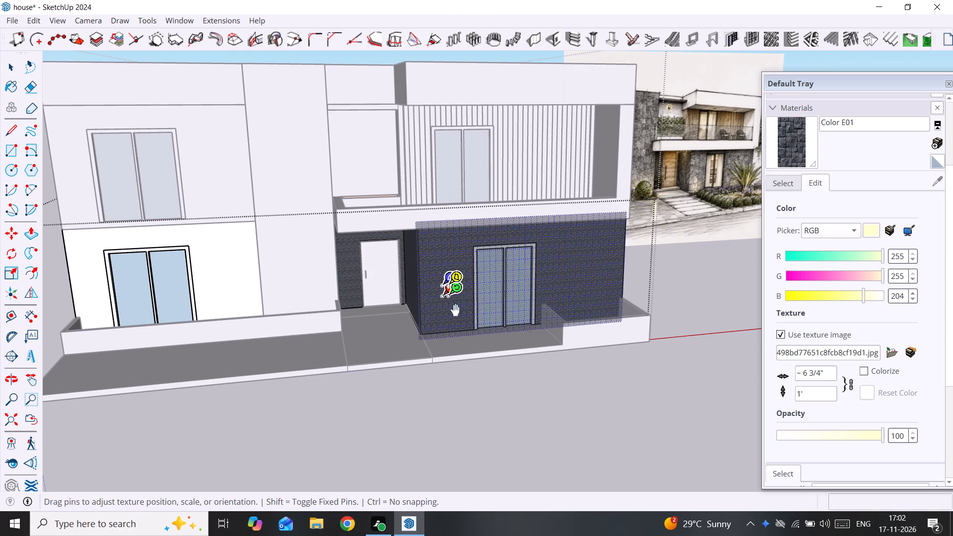
scroll(455, 310, "up", 12)
left_click_drag(434, 283, 404, 340)
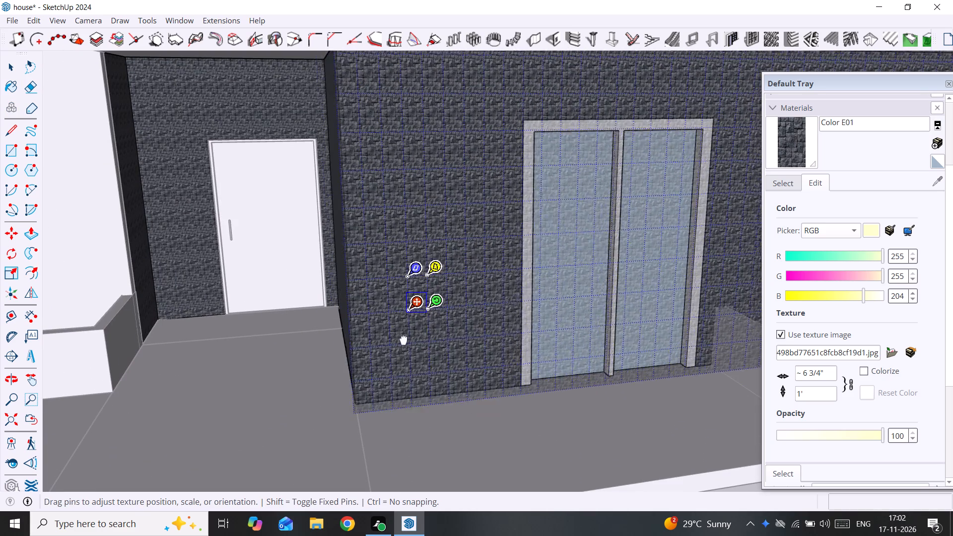
left_click_drag(404, 340, 365, 402)
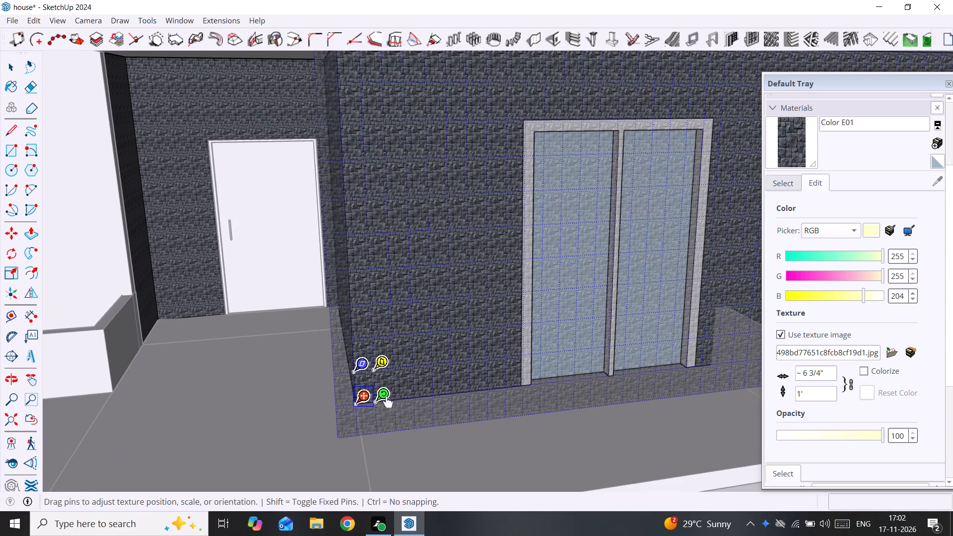
Enlarge the front wall's stone texture from that corner, keeping its courses level with the wall base.
left_click_drag(386, 399, 451, 397)
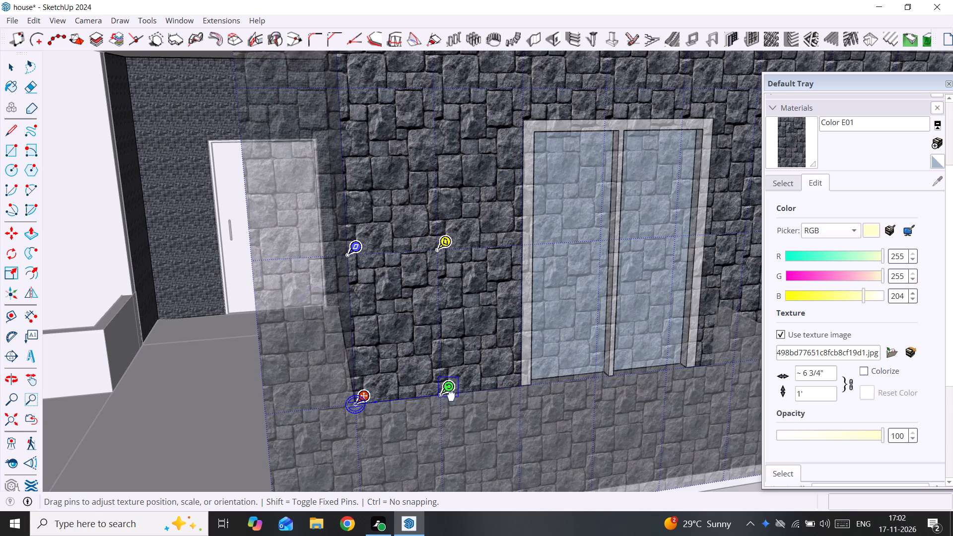
left_click_drag(451, 397, 471, 392)
scroll(464, 391, "down", 9)
middle_click_drag(425, 354, 547, 321, "shift")
key("space")
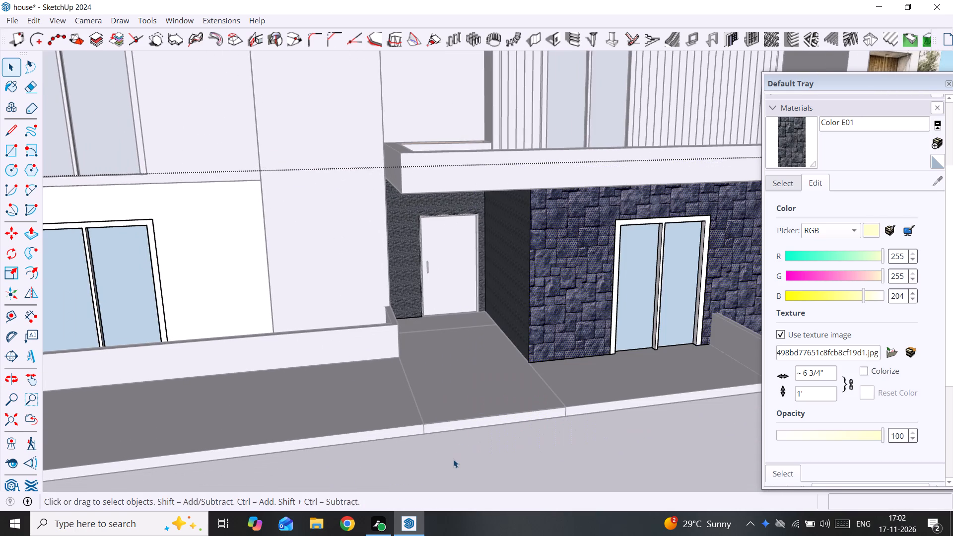
Reposition the stone texture on the recess side wall next to the front wall, placing its origin at the bottom corner by the door wall.
middle_click_drag(478, 392, 623, 402)
left_click(535, 278)
scroll(535, 278, "up", 3)
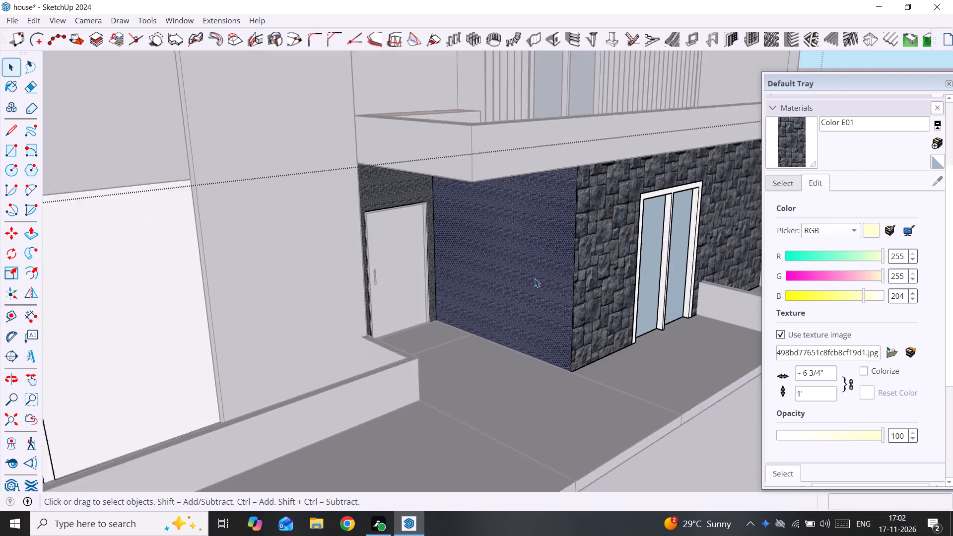
scroll(530, 279, "up", 3)
middle_click_drag(530, 279, 571, 257)
right_click(571, 257)
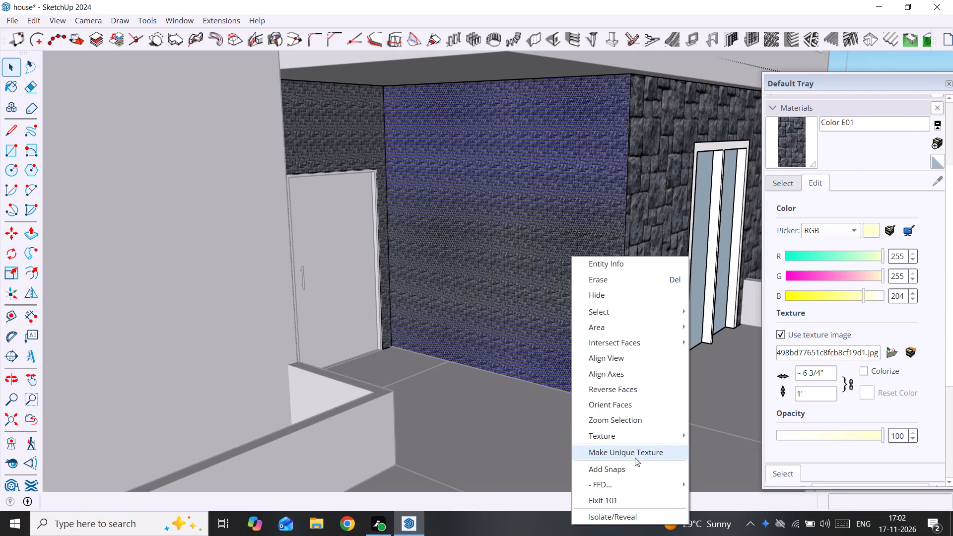
left_click(643, 436)
left_click(706, 429)
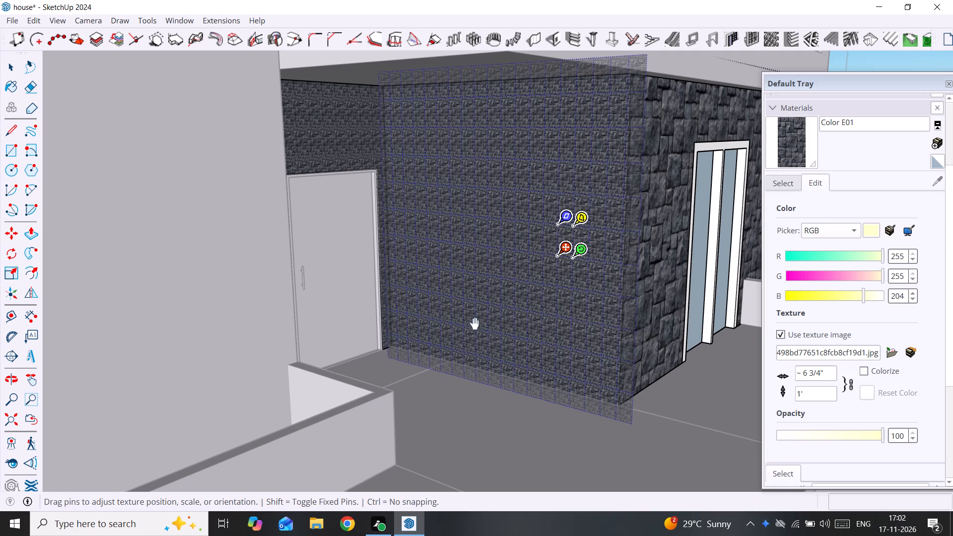
left_click_drag(562, 253, 405, 335)
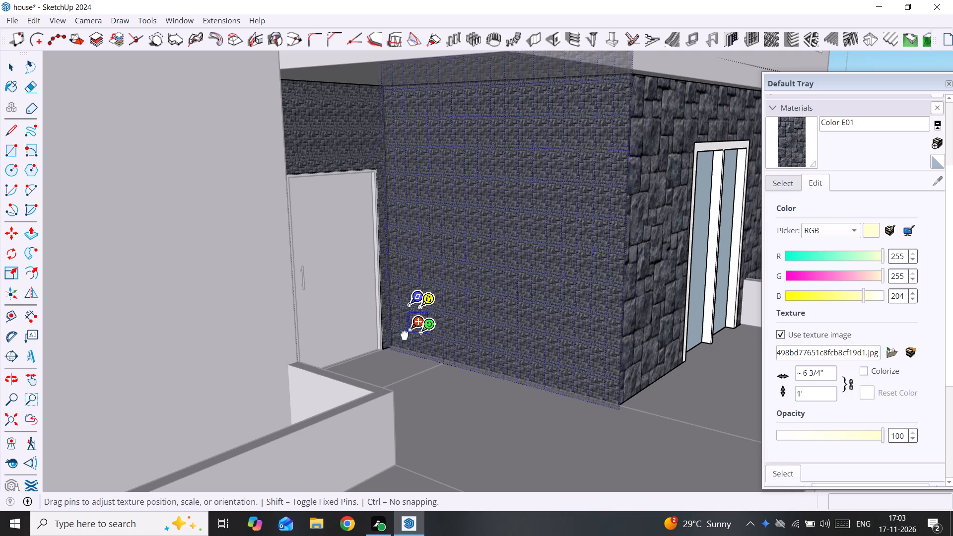
left_click_drag(405, 335, 397, 342)
Enlarge that recess side wall's stone texture along its base until the stone size matches the front wall's.
left_click_drag(419, 346, 445, 350)
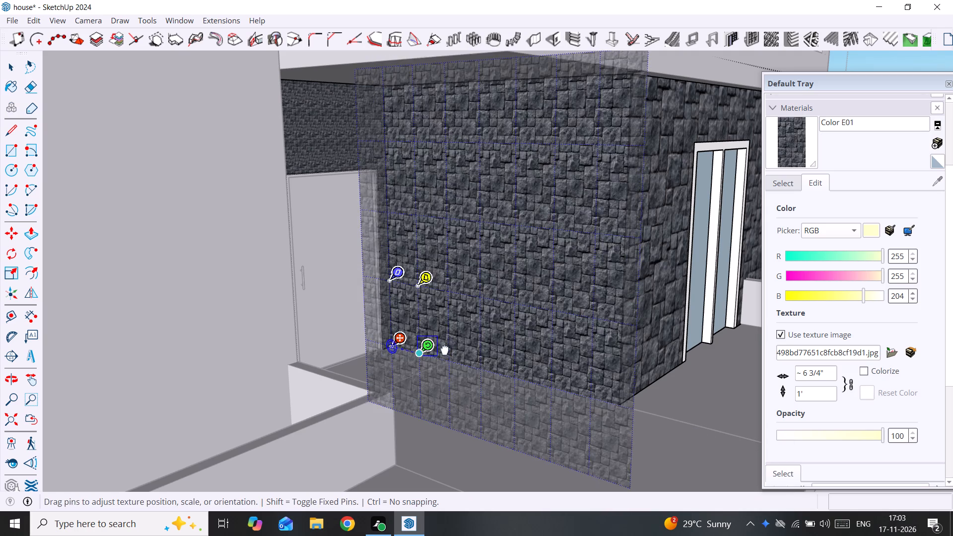
left_click_drag(445, 350, 460, 351)
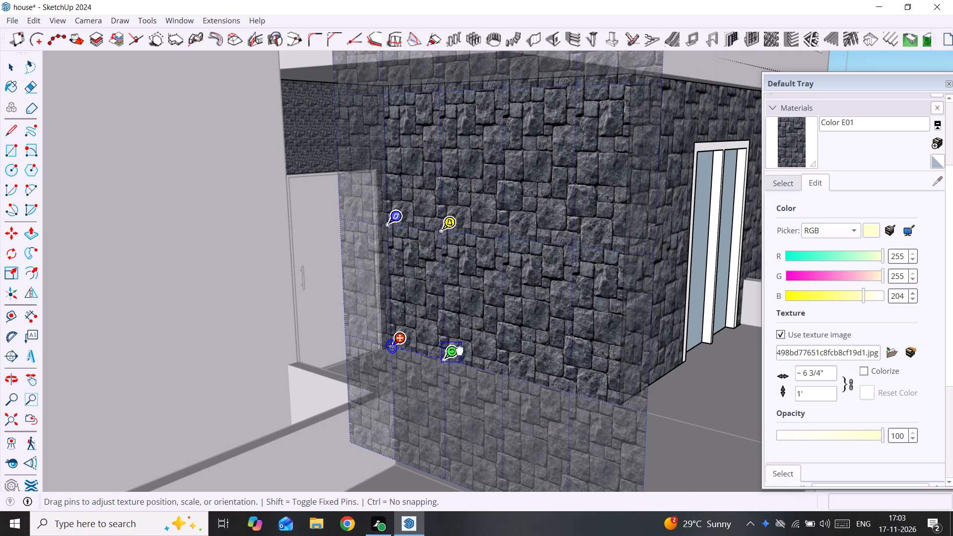
left_click_drag(460, 351, 465, 351)
middle_click_drag(589, 352, 438, 341)
key("space")
Reposition the entrance door wall's stone texture so its origin sits at the wall's bottom corner beside the tall pillar.
middle_click_drag(477, 328, 558, 326)
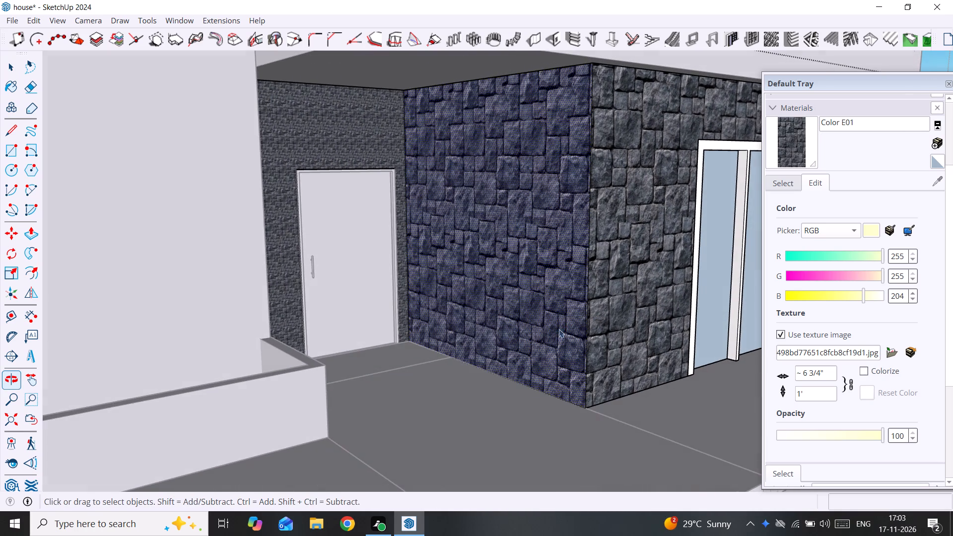
scroll(537, 349, "down", 3)
middle_click_drag(536, 320, 411, 319)
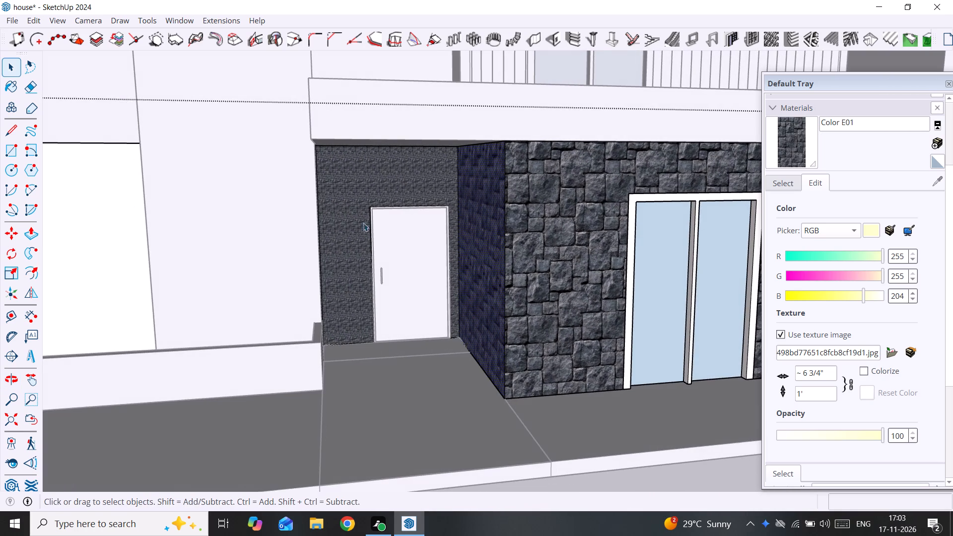
left_click(357, 201)
right_click(355, 201)
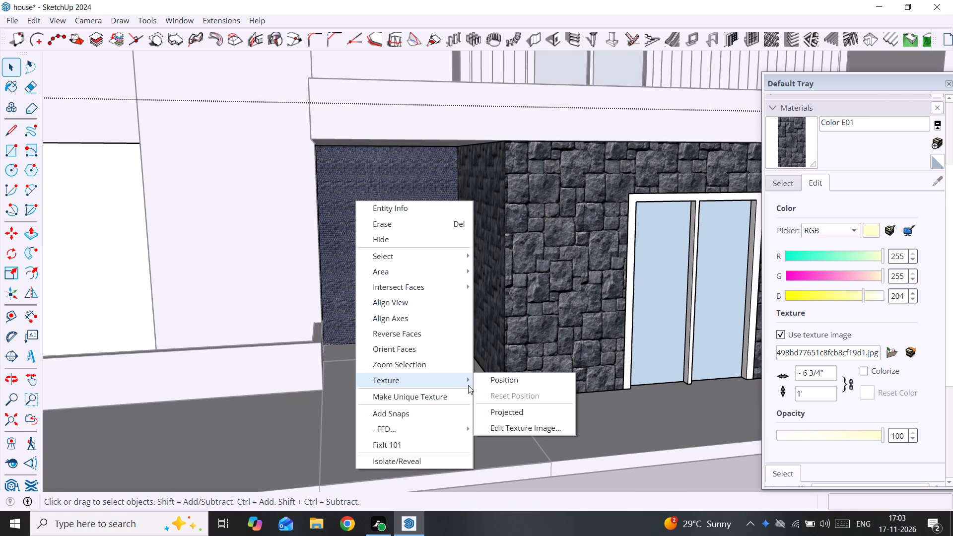
left_click(468, 385)
left_click(501, 379)
scroll(335, 285, "up", 4)
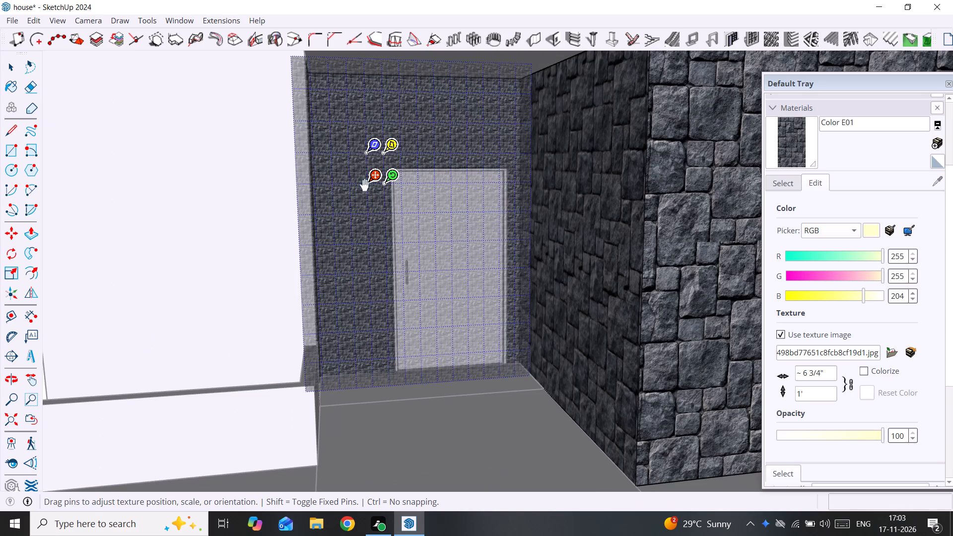
left_click_drag(374, 181, 330, 352)
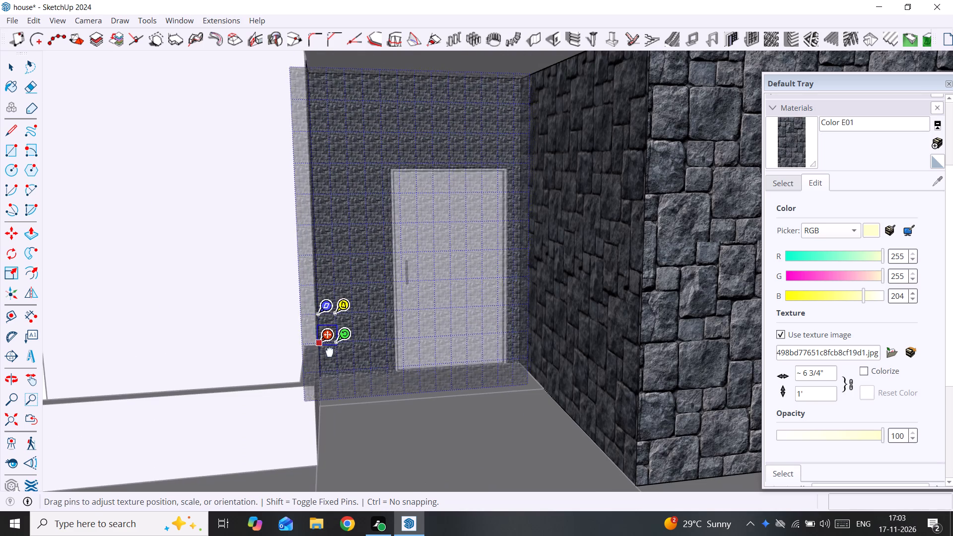
left_click_drag(330, 352, 331, 377)
Enlarge the door wall's stone texture from that corner along the wall base to match the neighbouring walls' stone size.
middle_click_drag(378, 345, 377, 345)
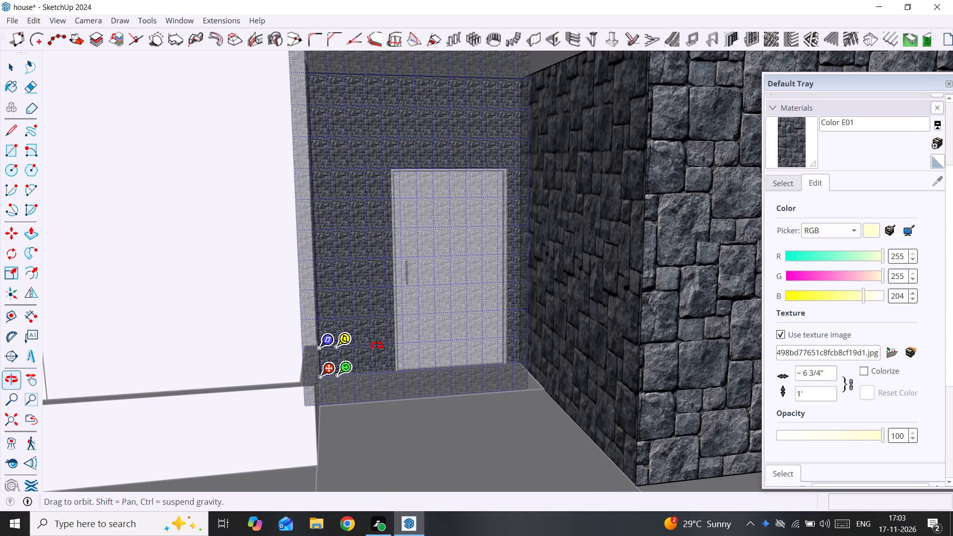
middle_click_drag(377, 345, 318, 352)
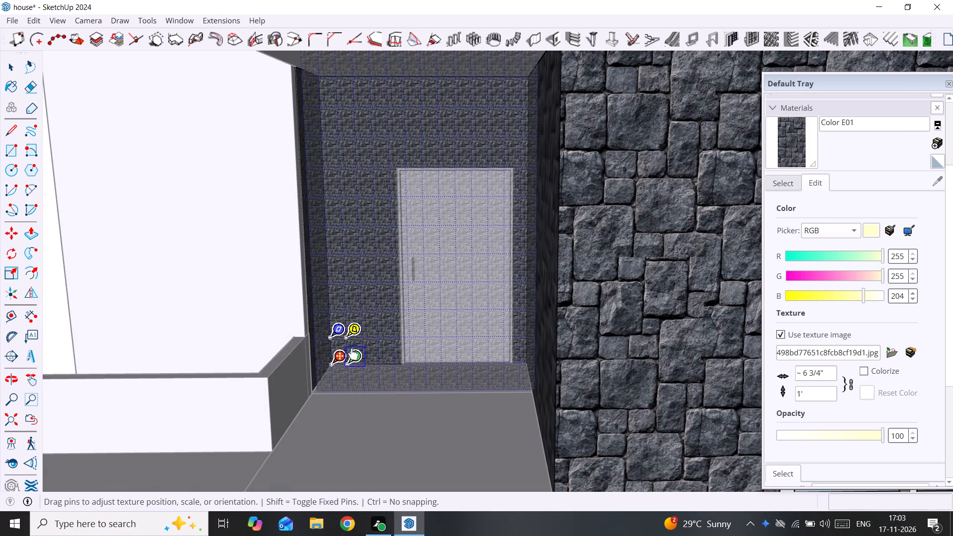
scroll(330, 359, "up", 3)
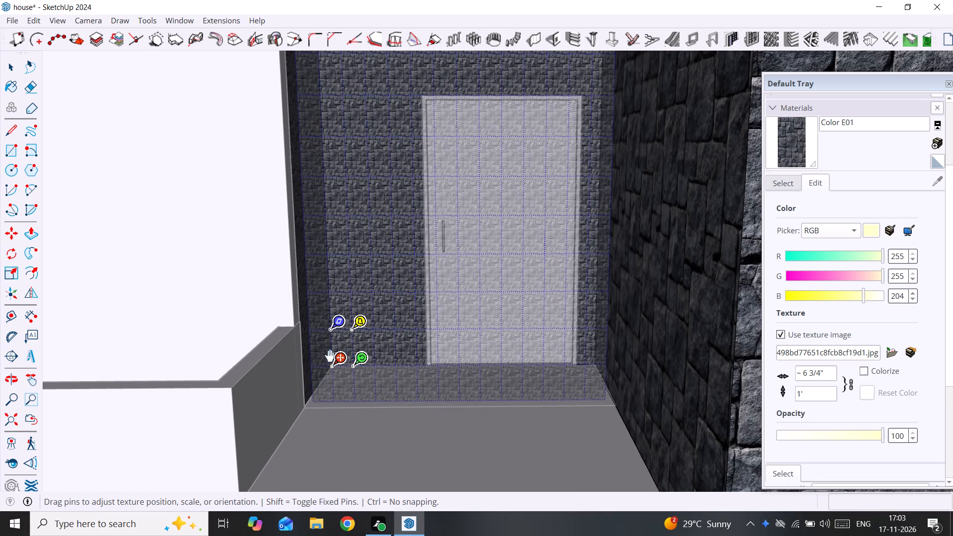
left_click_drag(365, 366, 393, 367)
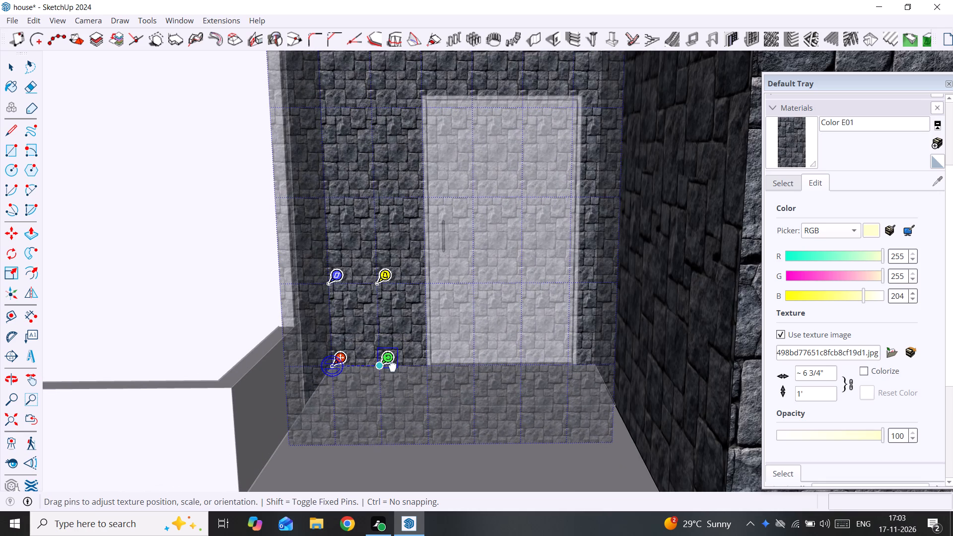
left_click_drag(393, 367, 424, 367)
scroll(366, 356, "down", 3)
middle_click_drag(381, 350, 509, 361)
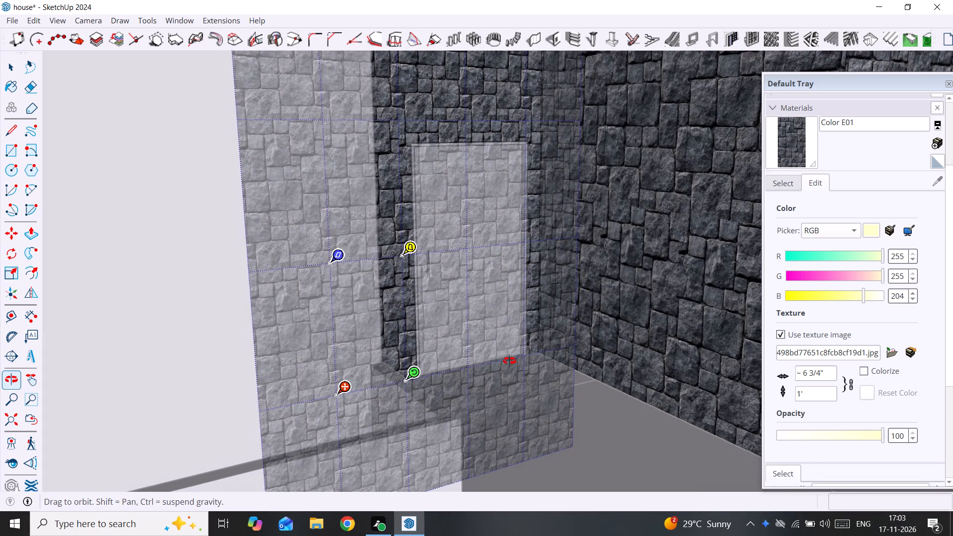
middle_click_drag(509, 361, 408, 362)
scroll(403, 353, "up", 2)
middle_click_drag(406, 351, 477, 359)
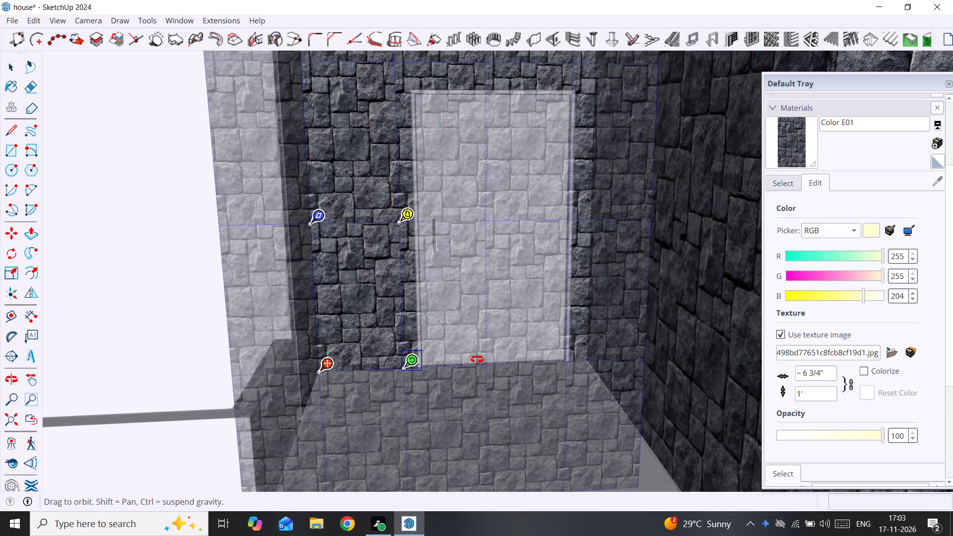
middle_click_drag(477, 359, 433, 362)
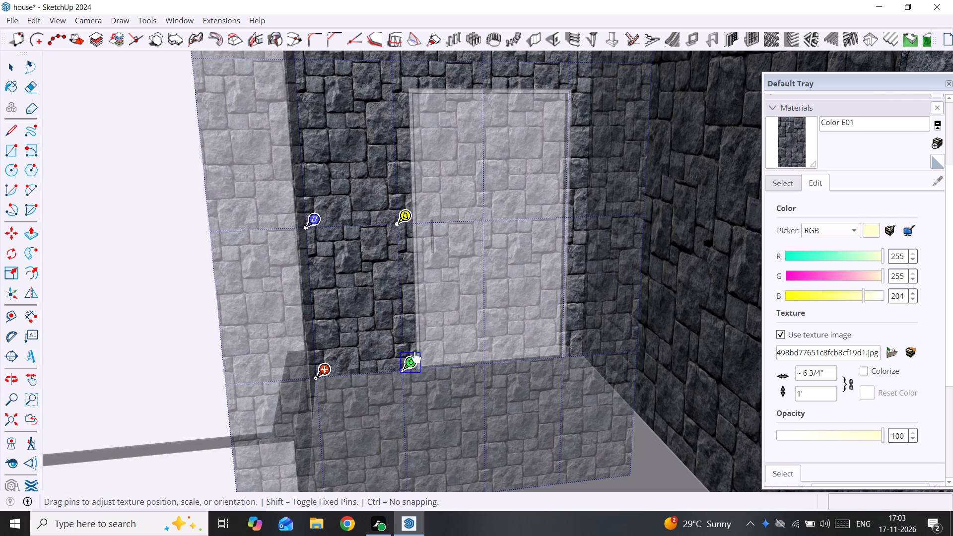
scroll(413, 362, "down", 9)
scroll(413, 362, "up", 10)
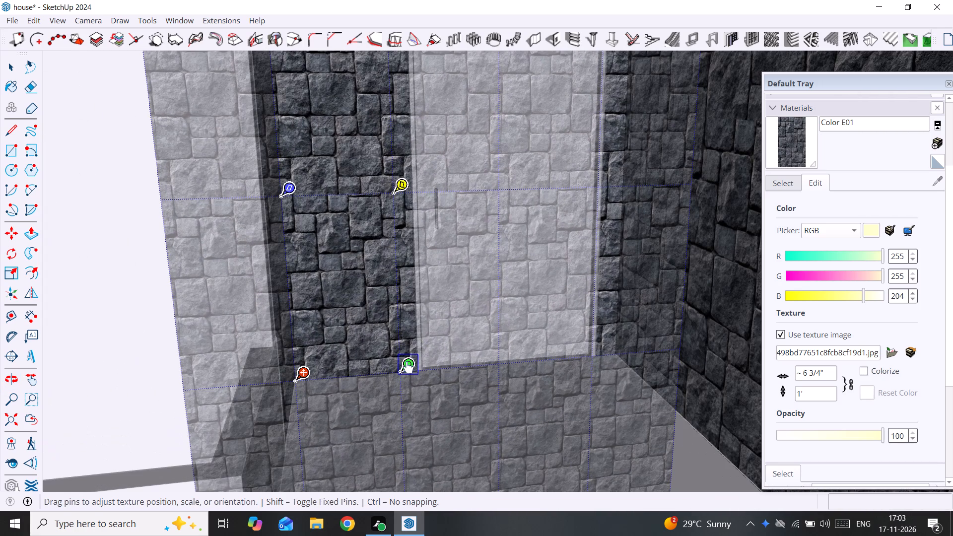
left_click_drag(409, 369, 428, 372)
key("space")
Reposition the stone texture on the tall pillar's side face inside the recess, placing its origin at the outer bottom corner.
scroll(429, 372, "down", 9)
scroll(506, 295, "up", 1)
middle_click_drag(506, 293, 435, 291)
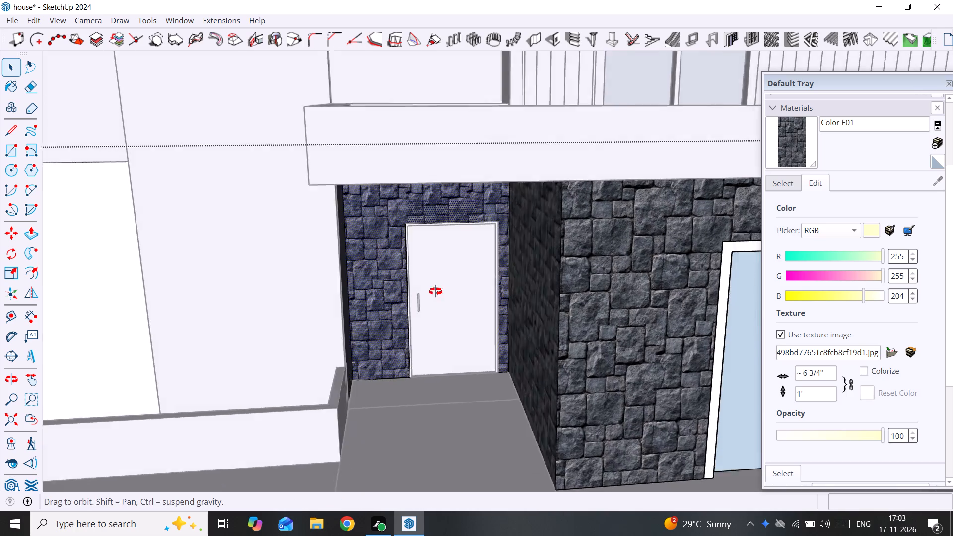
middle_click_drag(435, 291, 367, 285)
scroll(333, 263, "up", 12)
middle_click_drag(320, 244, 265, 243)
scroll(316, 244, "up", 1)
left_click(268, 240)
right_click(270, 240)
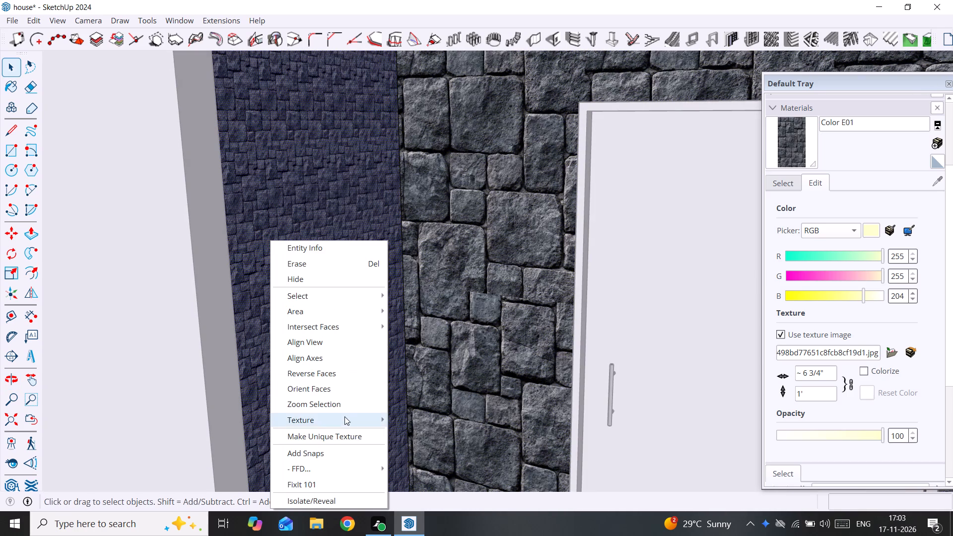
left_click(344, 418)
left_click(409, 417)
middle_click_drag(375, 347, 376, 326)
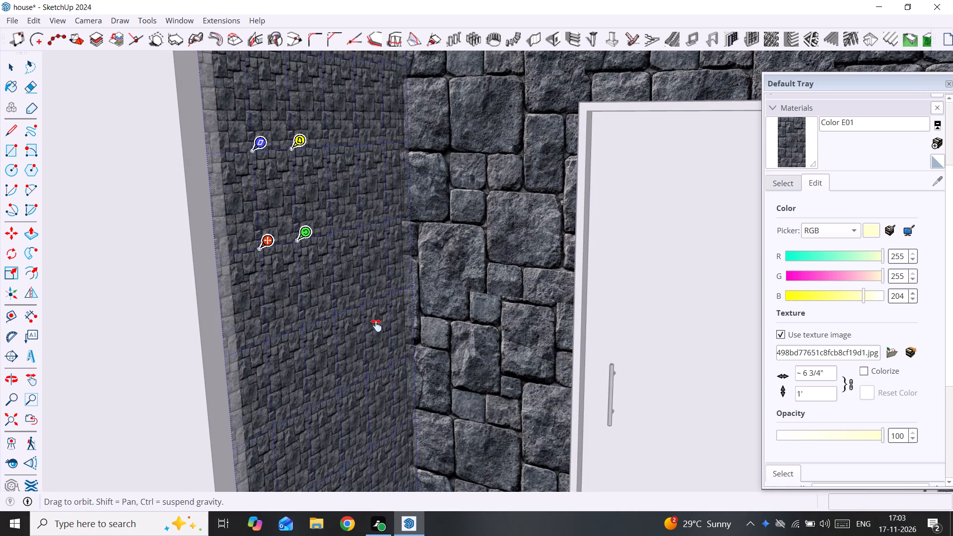
middle_click_drag(376, 326, 408, 181)
scroll(408, 181, "down", 4)
left_click_drag(346, 91, 345, 91)
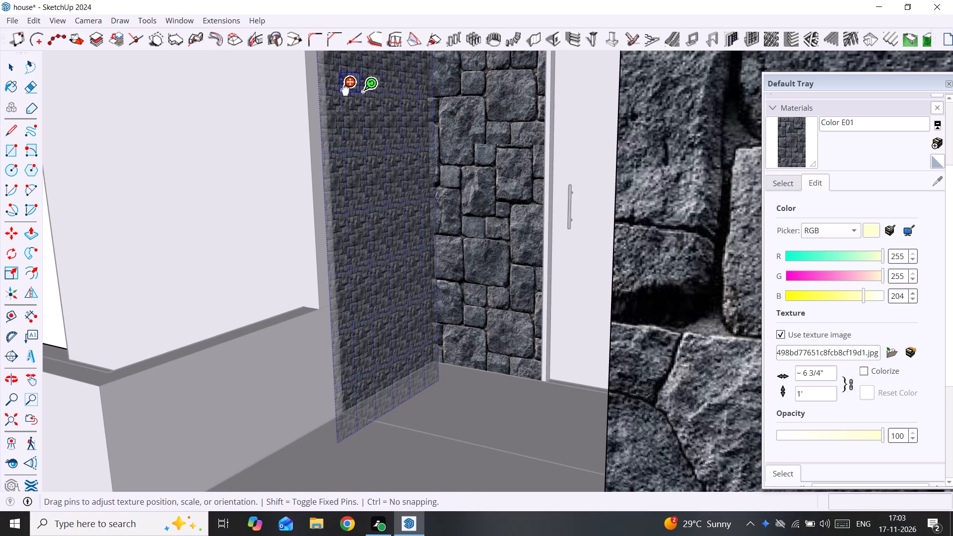
left_click_drag(345, 91, 348, 411)
Enlarge the pillar side face's stone texture along its base to match the door wall's stone size, and clear the selection.
left_click_drag(377, 399, 423, 380)
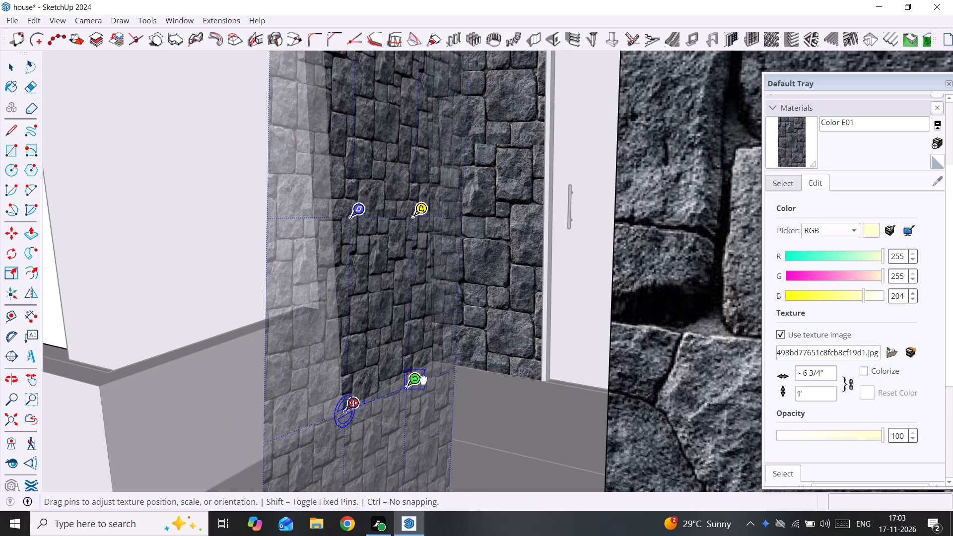
left_click_drag(423, 380, 435, 365)
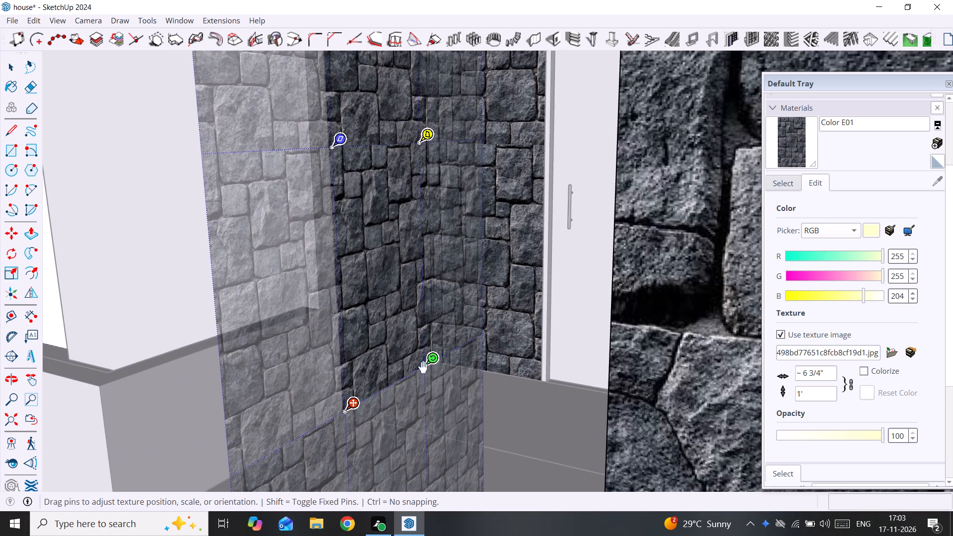
key("space")
scroll(425, 369, "down", 4)
middle_click_drag(421, 371, 503, 381)
scroll(386, 292, "up", 5)
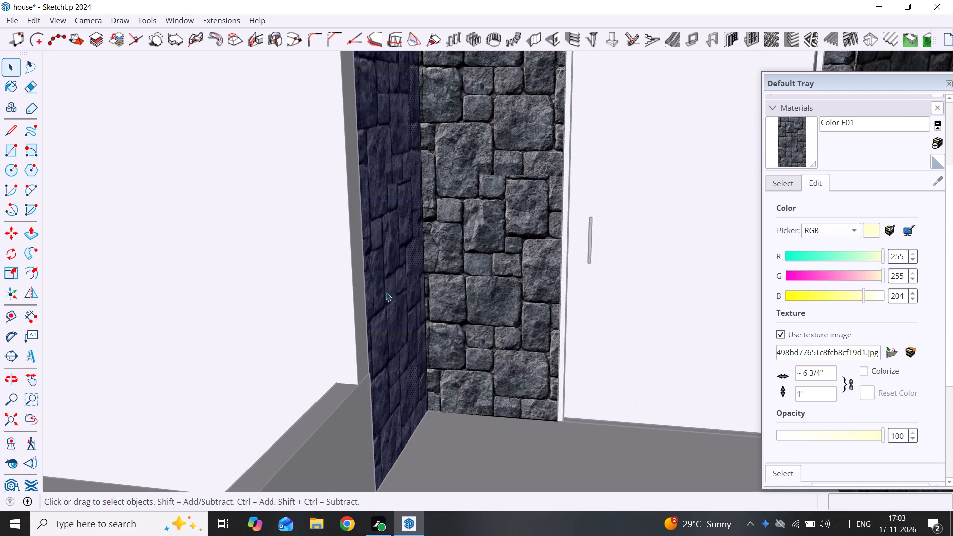
scroll(387, 292, "down", 20)
scroll(387, 292, "down", 1)
left_click(328, 452)
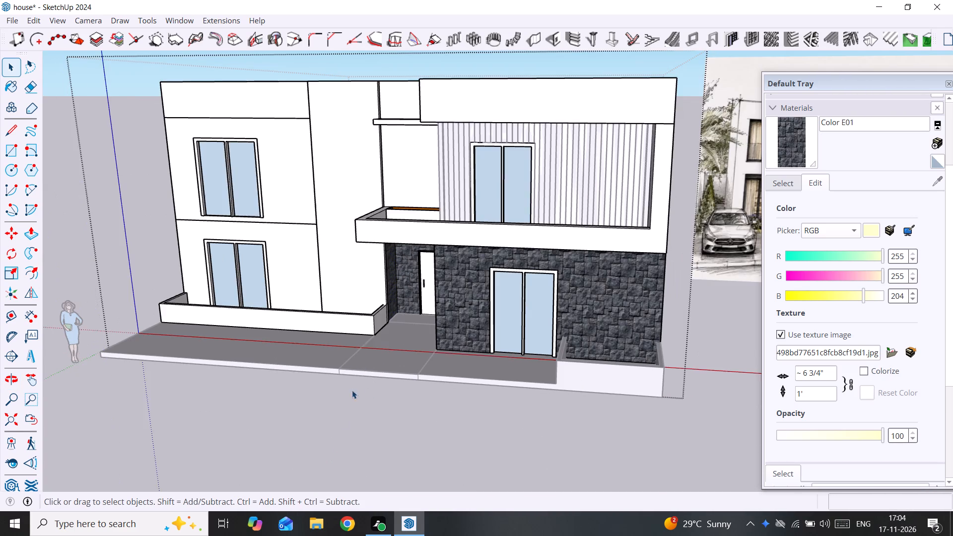
Paint all faces of the tall two-storey pillar beside the entrance with the Color E01 stone material.
scroll(361, 290, "up", 3)
left_click(356, 265)
left_click(355, 263)
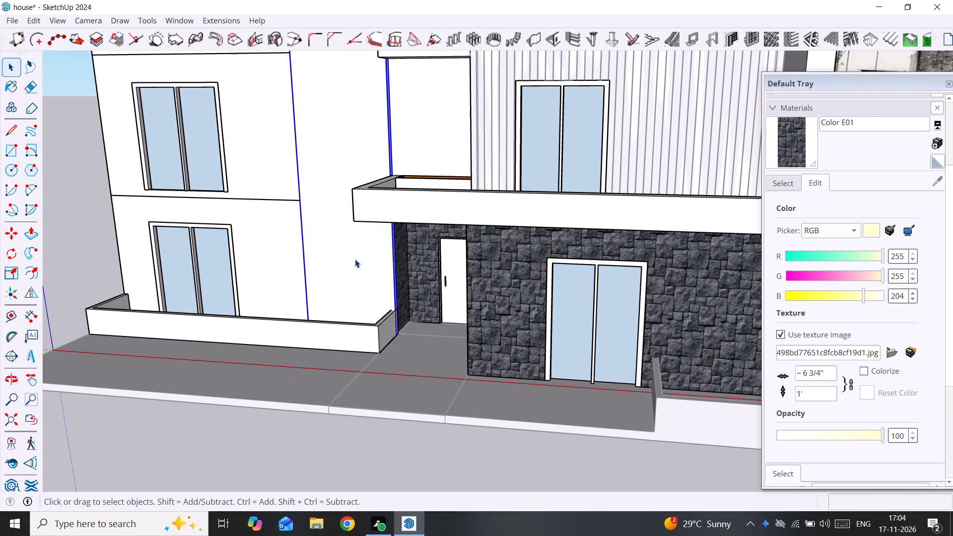
double_click(355, 259)
triple_click(355, 259)
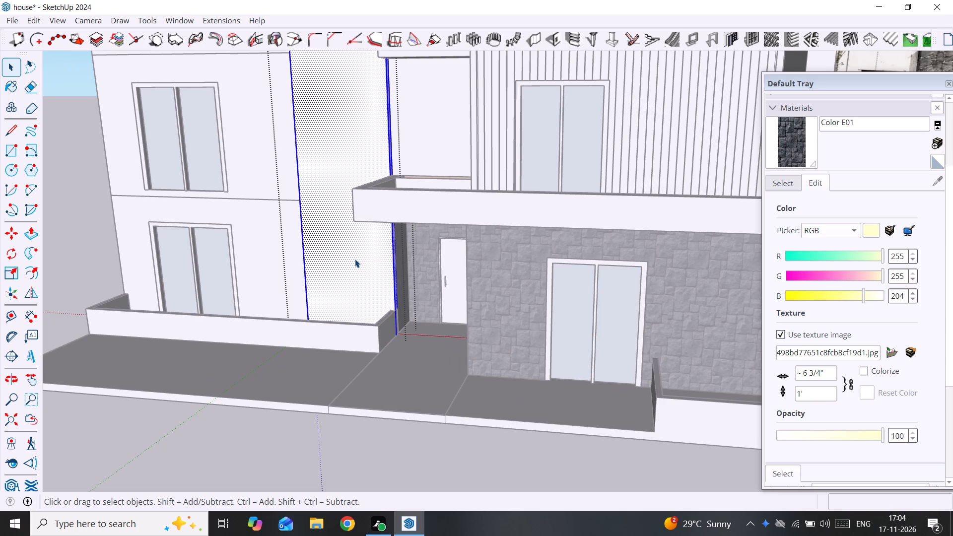
middle_click_drag(361, 261, 608, 304)
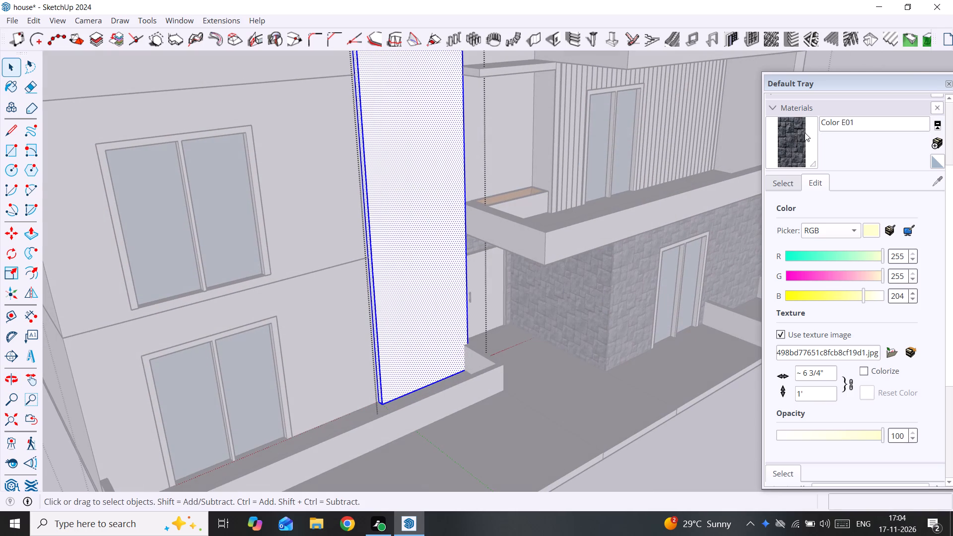
left_click(799, 133)
left_click(454, 160)
Reposition the stone texture on the tall pillar's front face, placing its origin at the bottom outer corner.
scroll(408, 168, "up", 7)
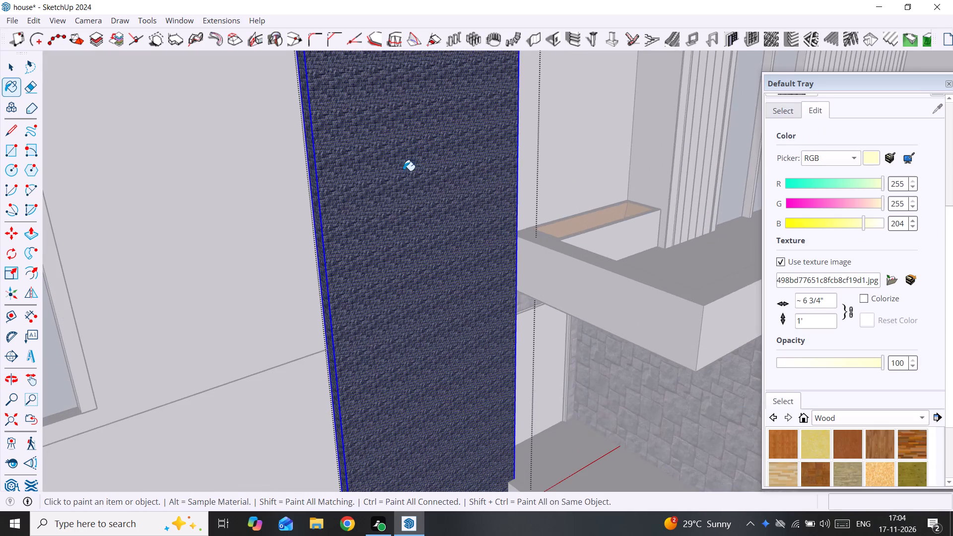
scroll(403, 171, "down", 4)
right_click(409, 177)
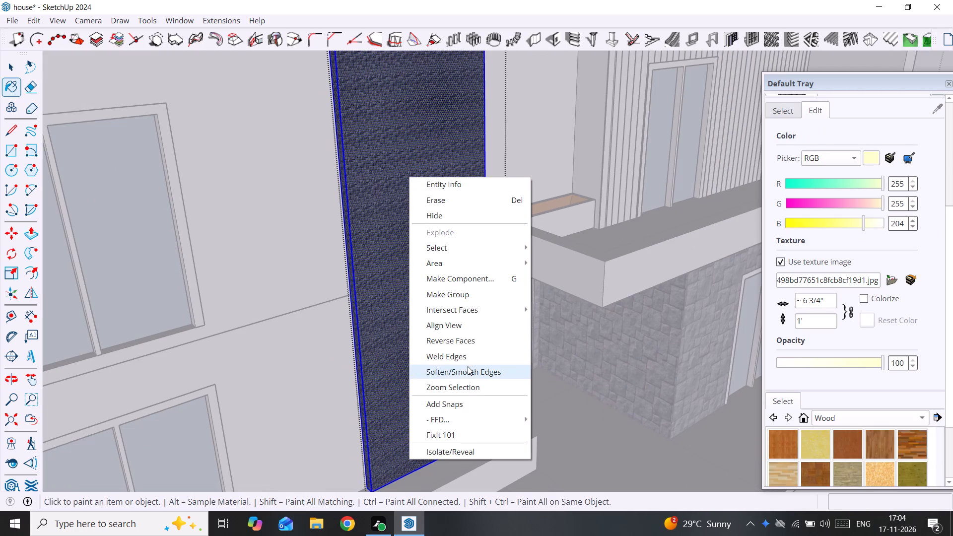
key("space")
left_click(396, 147)
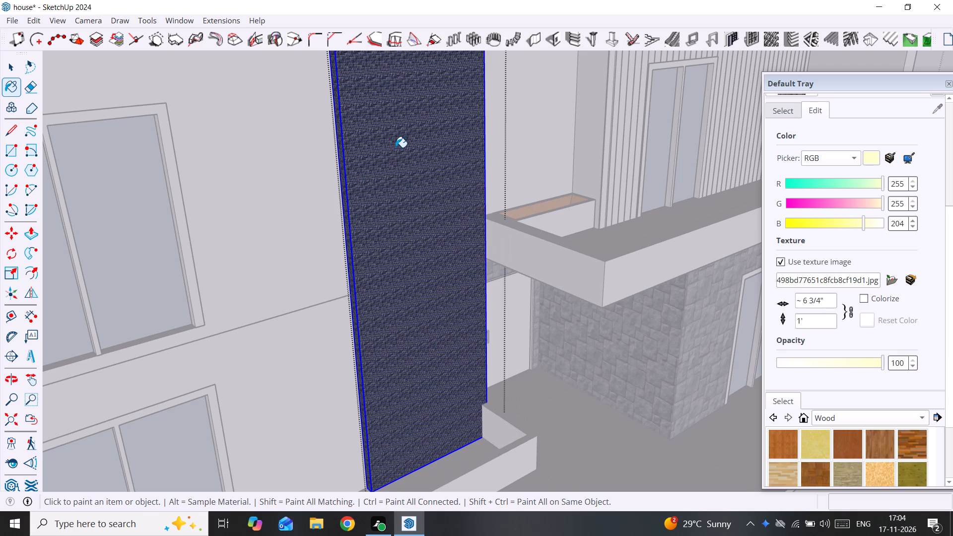
key("space")
left_click(396, 147)
left_click(396, 147)
right_click(396, 147)
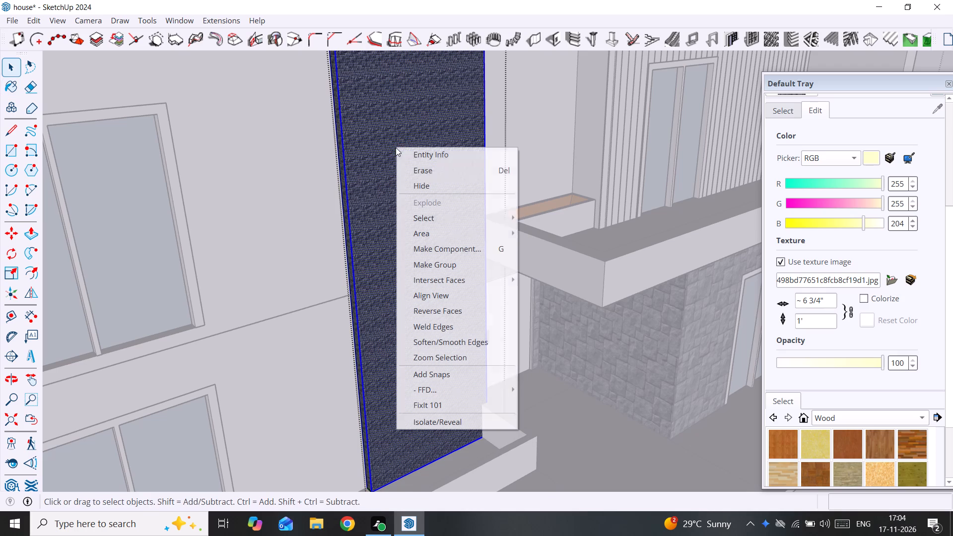
left_click(370, 134)
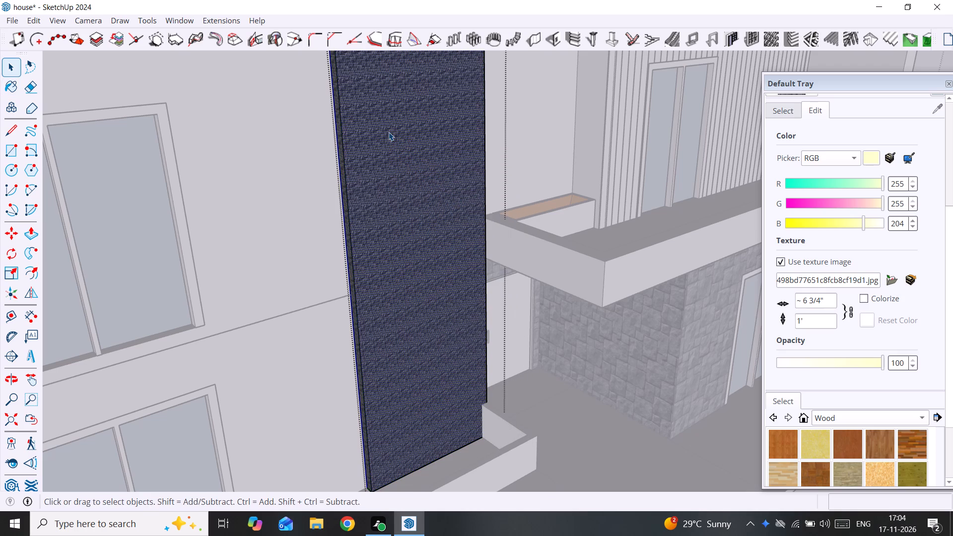
left_click(389, 132)
right_click(389, 132)
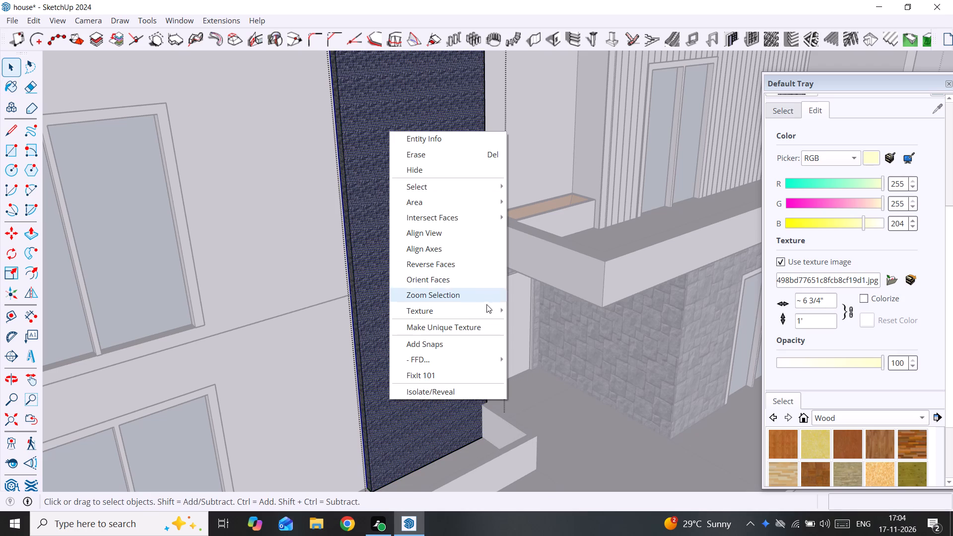
left_click(486, 310)
left_click(547, 312)
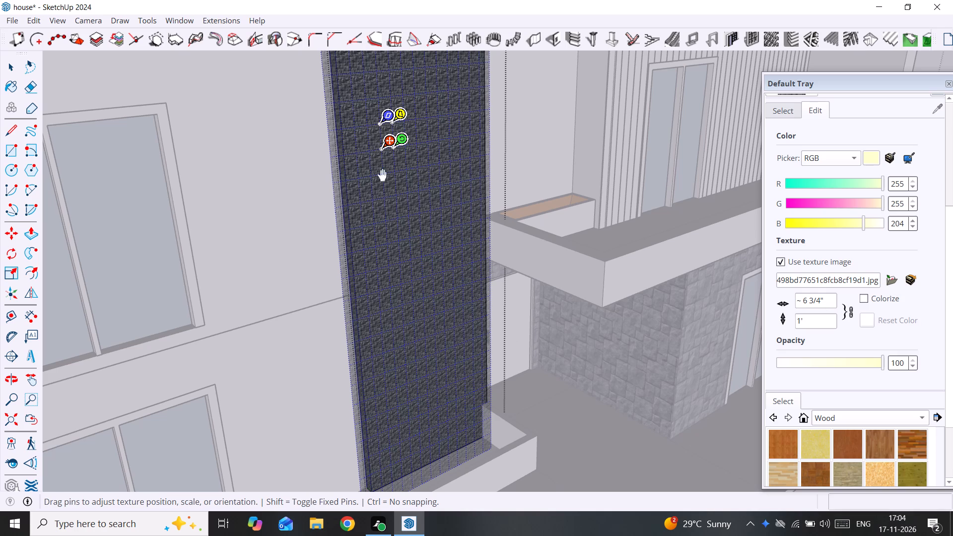
left_click_drag(391, 151, 385, 481)
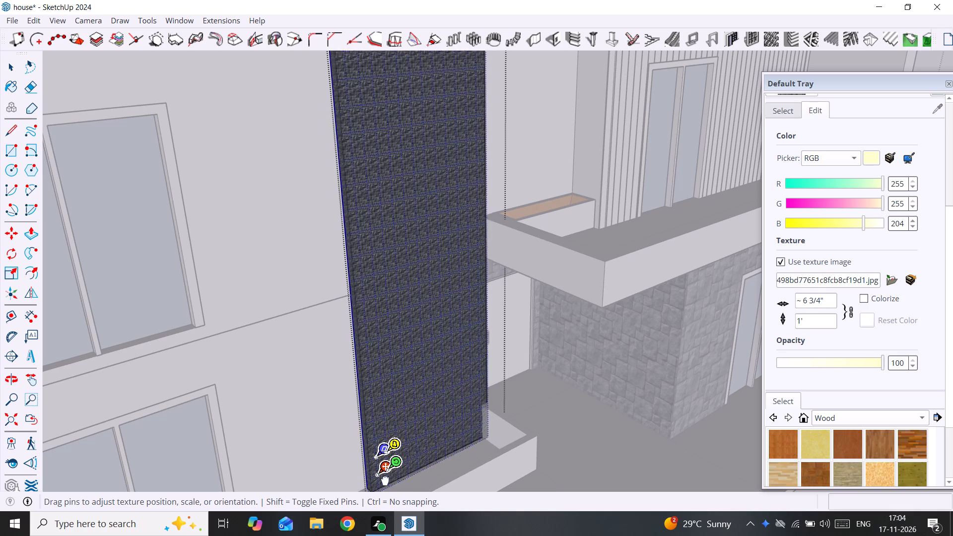
left_click_drag(385, 481, 382, 487)
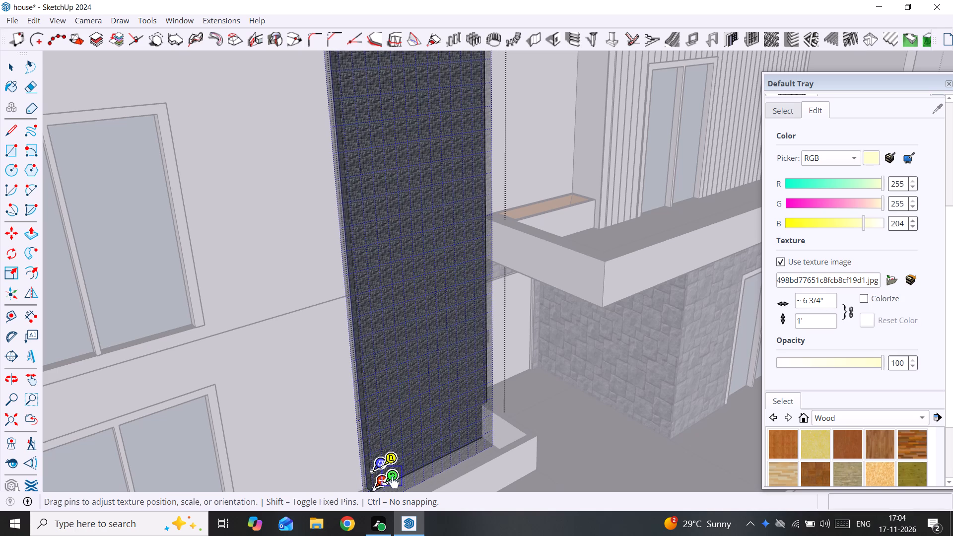
Enlarge the pillar front face's stone texture along its base to match the neighbouring stone walls, and exit the pillar group.
left_click_drag(395, 483, 458, 457)
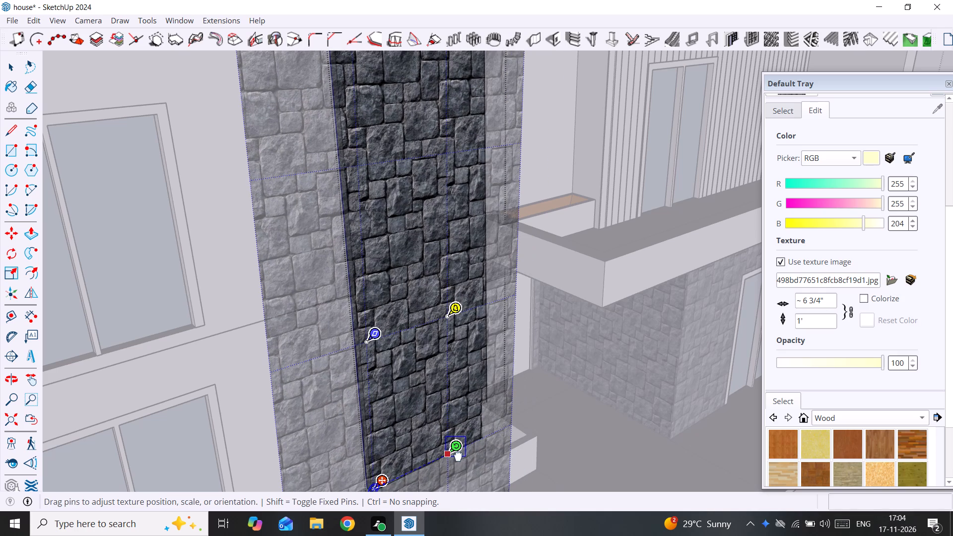
left_click_drag(458, 457, 459, 457)
scroll(455, 428, "down", 5)
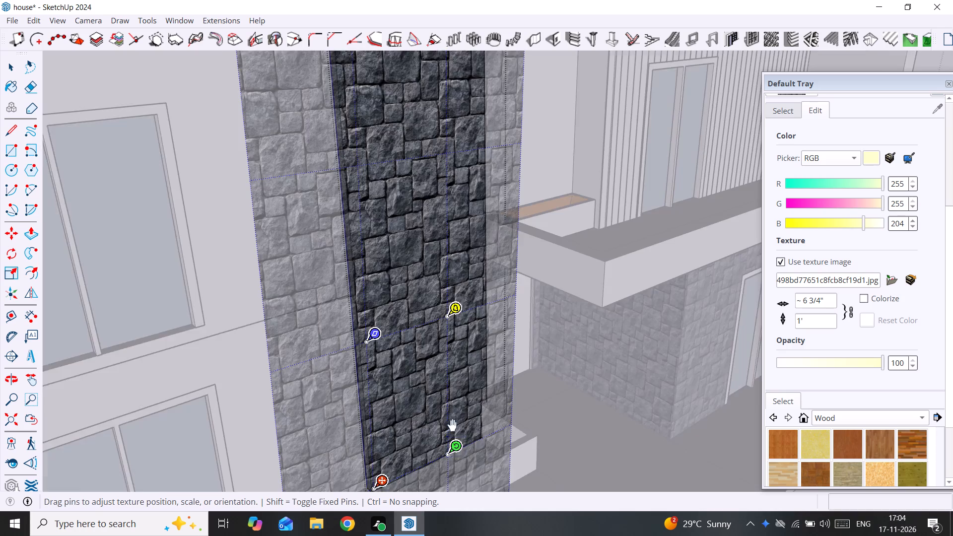
scroll(451, 424, "down", 4)
key("space")
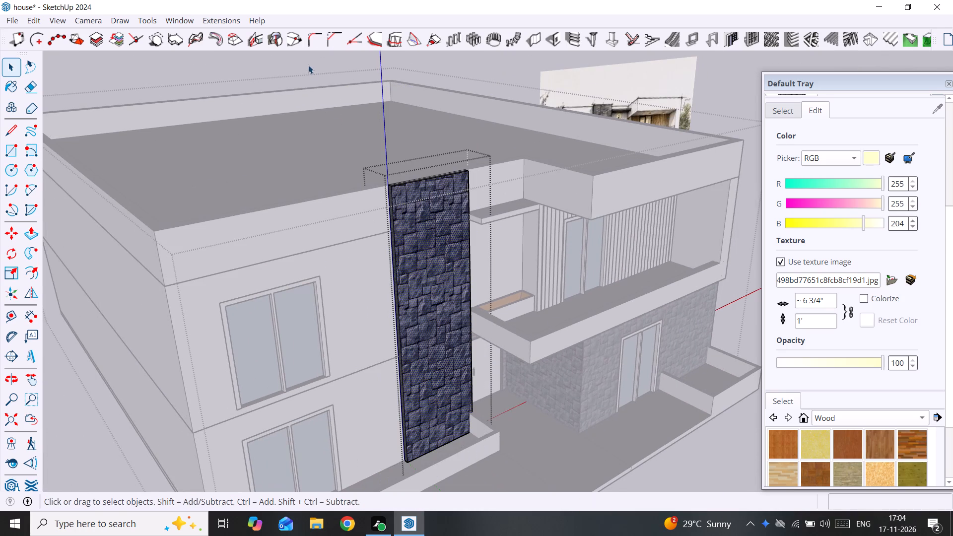
left_click(308, 65)
Delete the existing vertical batten cladding around the sliding door on the upper balcony wall.
middle_click_drag(443, 262, 393, 207)
scroll(393, 207, "down", 10)
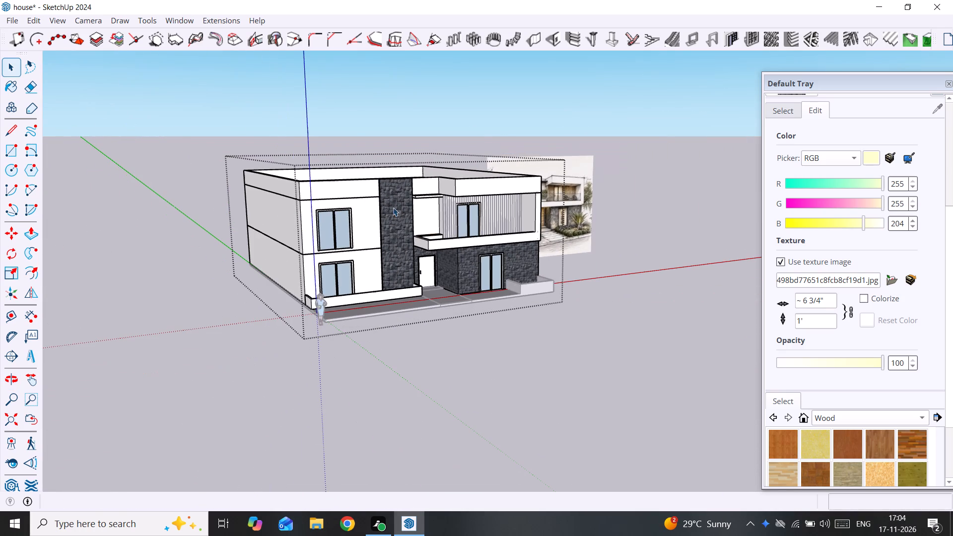
scroll(531, 211, "up", 10)
scroll(356, 192, "up", 1)
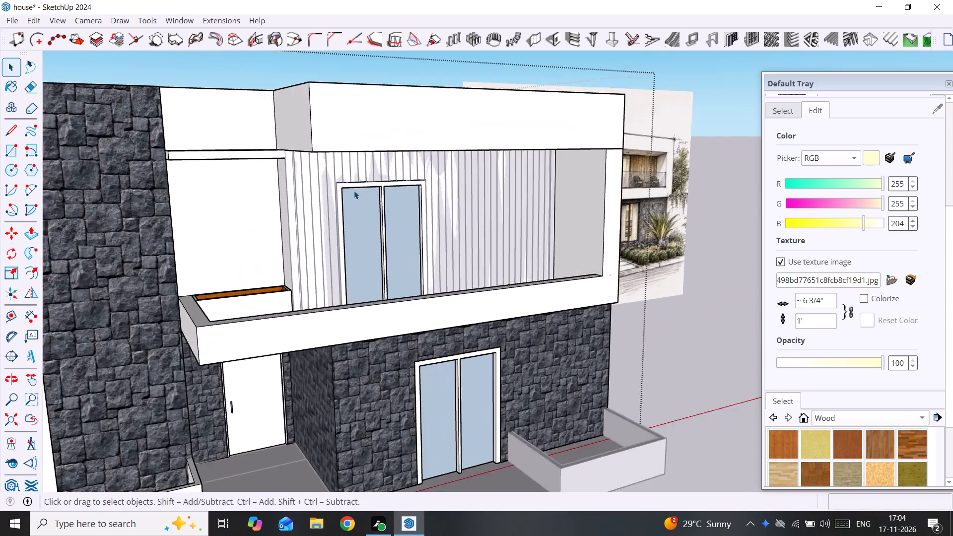
scroll(354, 191, "up", 2)
middle_click_drag(349, 190, 467, 203)
scroll(467, 203, "down", 8)
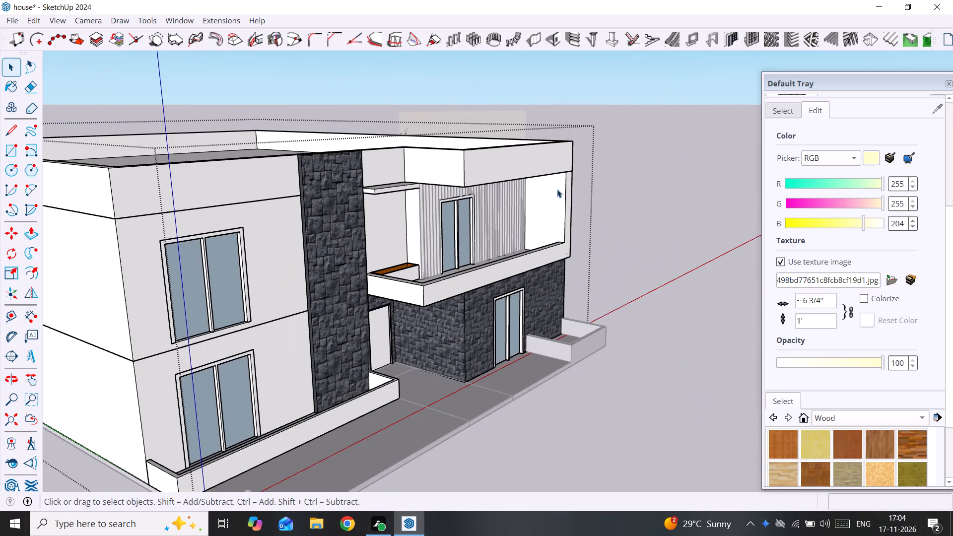
left_click(620, 168)
scroll(421, 213, "up", 3)
left_click(439, 197)
scroll(439, 197, "up", 4)
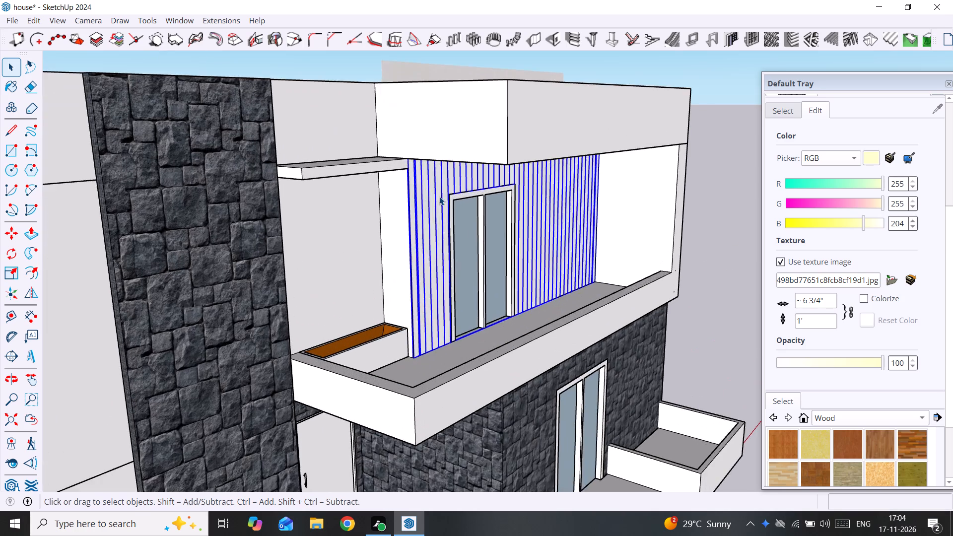
scroll(433, 198, "up", 4)
scroll(415, 403, "up", 3)
scroll(403, 446, "up", 6)
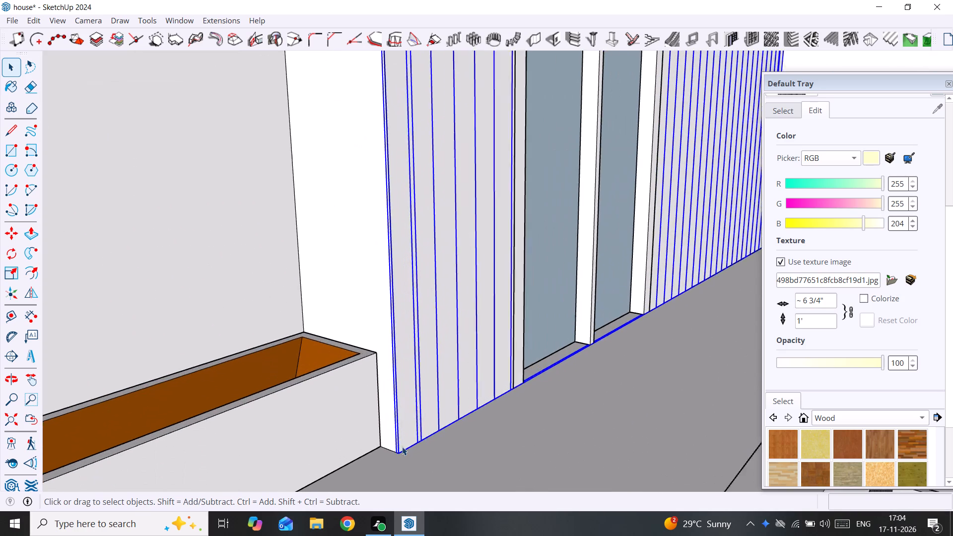
scroll(402, 447, "up", 4)
key("Delete")
Open the upper-floor group nested inside the house group for editing.
scroll(471, 335, "down", 3)
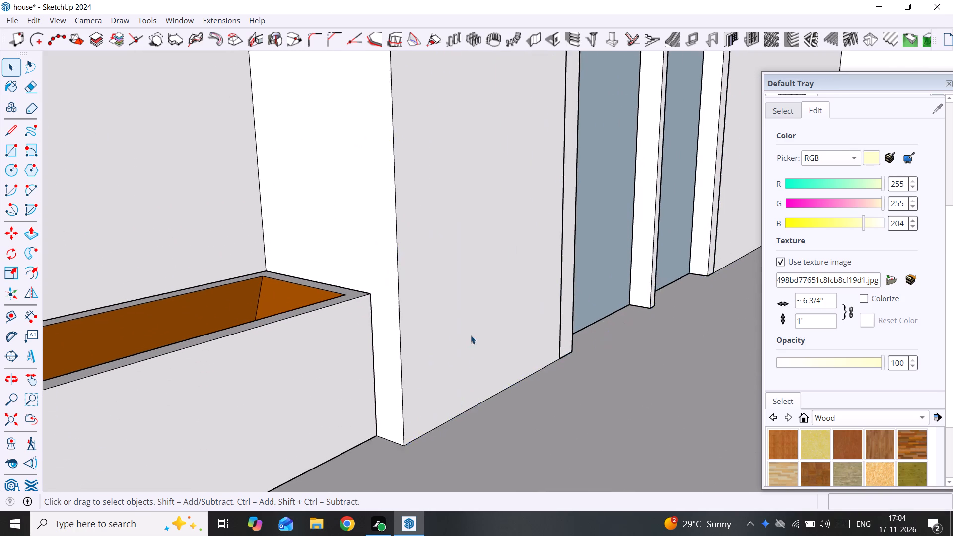
scroll(471, 335, "down", 20)
scroll(471, 335, "down", 7)
double_click(470, 314)
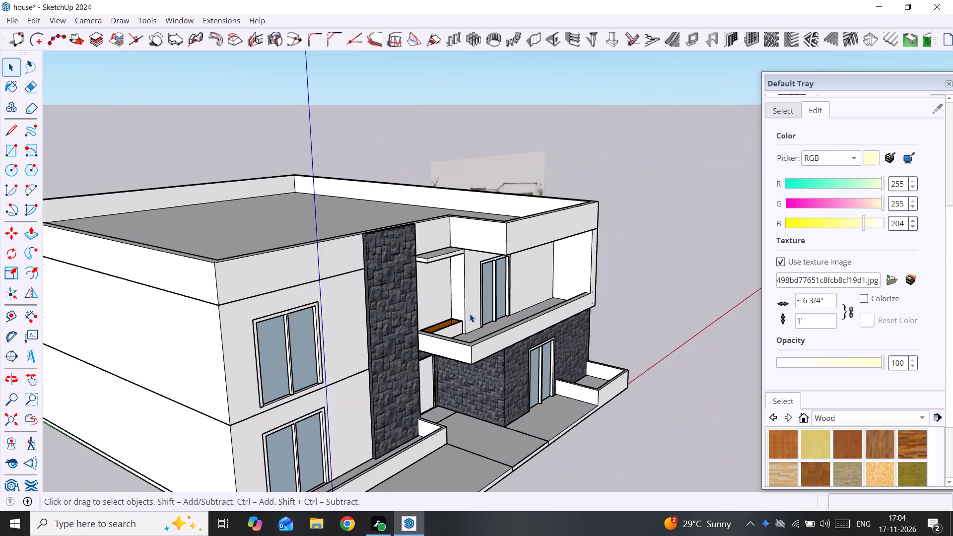
left_click(470, 314)
double_click(470, 314)
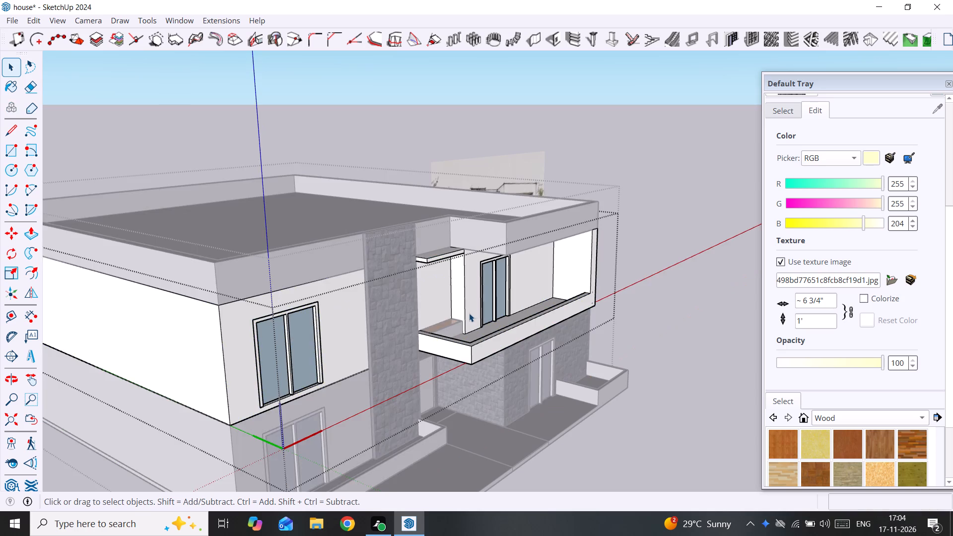
scroll(480, 297, "up", 3)
middle_click_drag(337, 331, 209, 339)
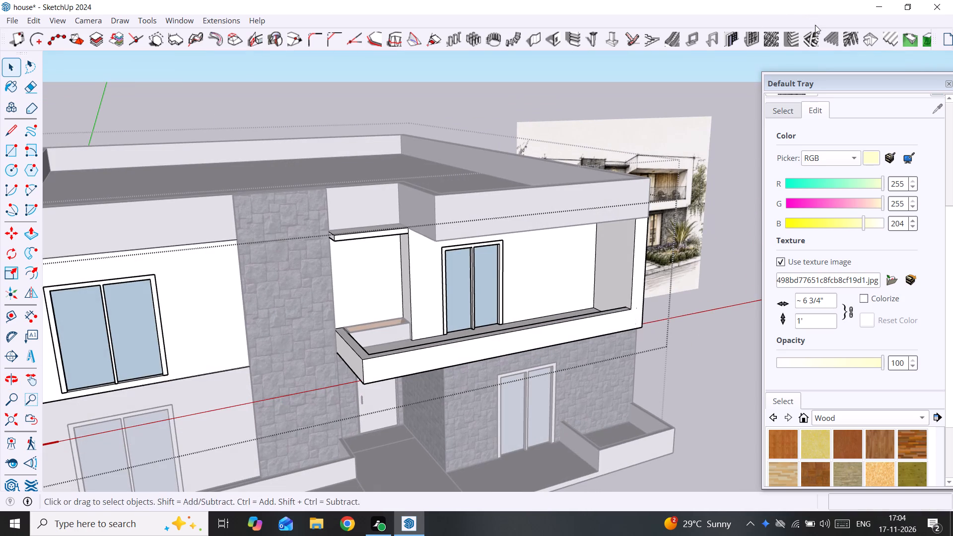
Create vertical battens on the balcony door wall, type 0, width 6", depth 1/2", spacing 6", set out from center of face.
left_click(834, 34)
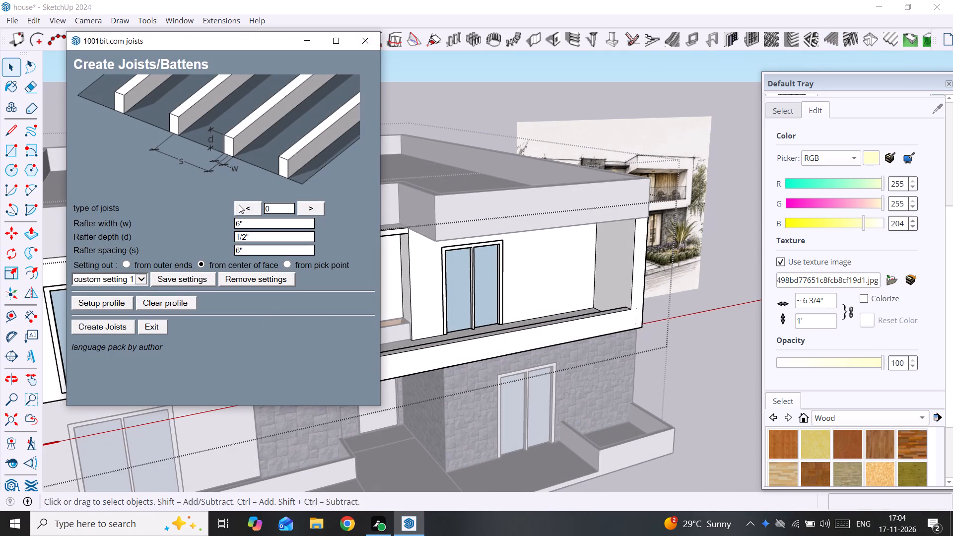
left_click(308, 203)
left_click(252, 208)
left_click(105, 326)
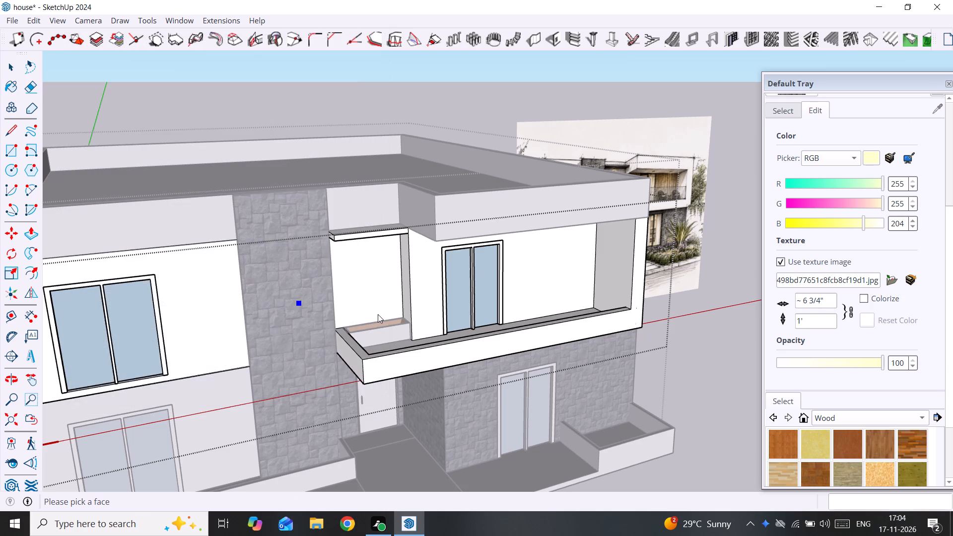
scroll(413, 311, "up", 3)
left_click(418, 309)
scroll(419, 316, "up", 9)
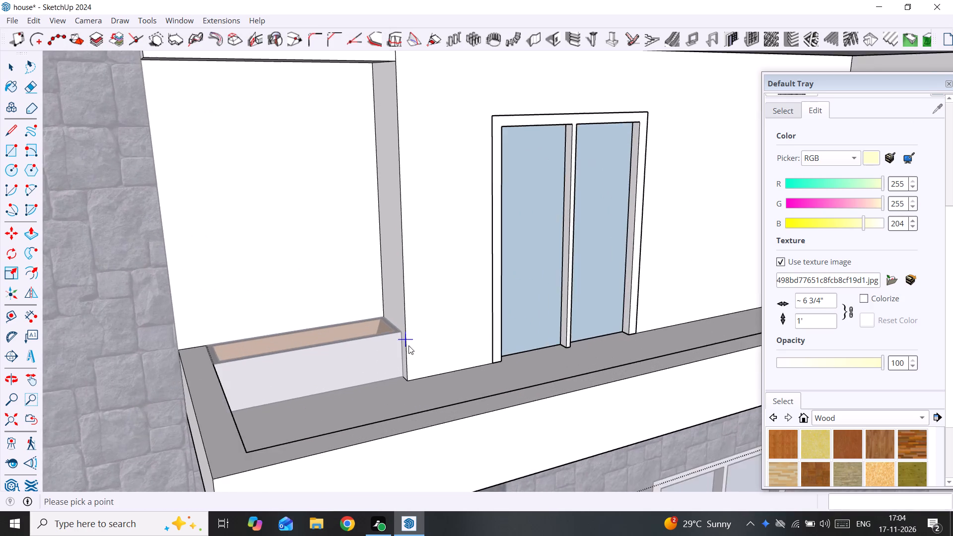
scroll(408, 345, "up", 3)
left_click(407, 394)
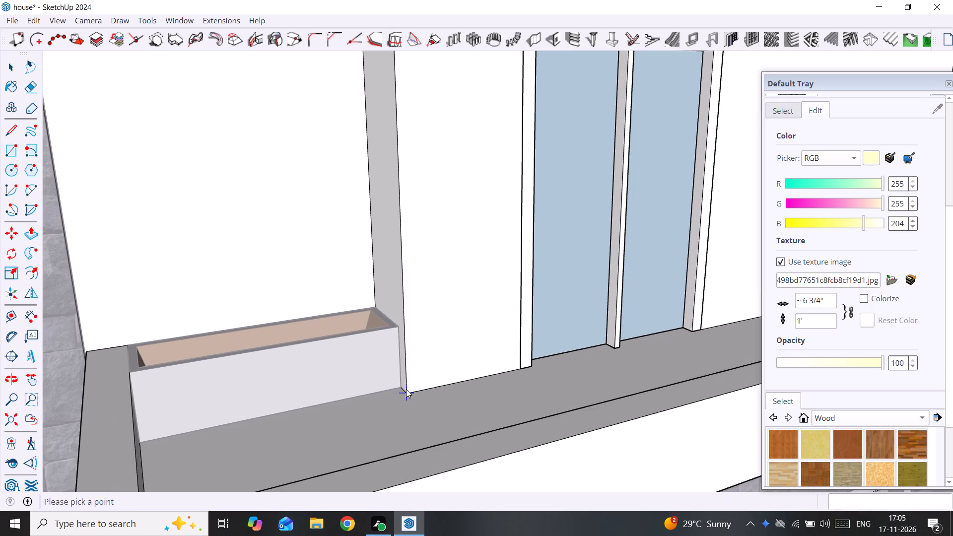
scroll(407, 251, "down", 10)
middle_click_drag(406, 248, 402, 345)
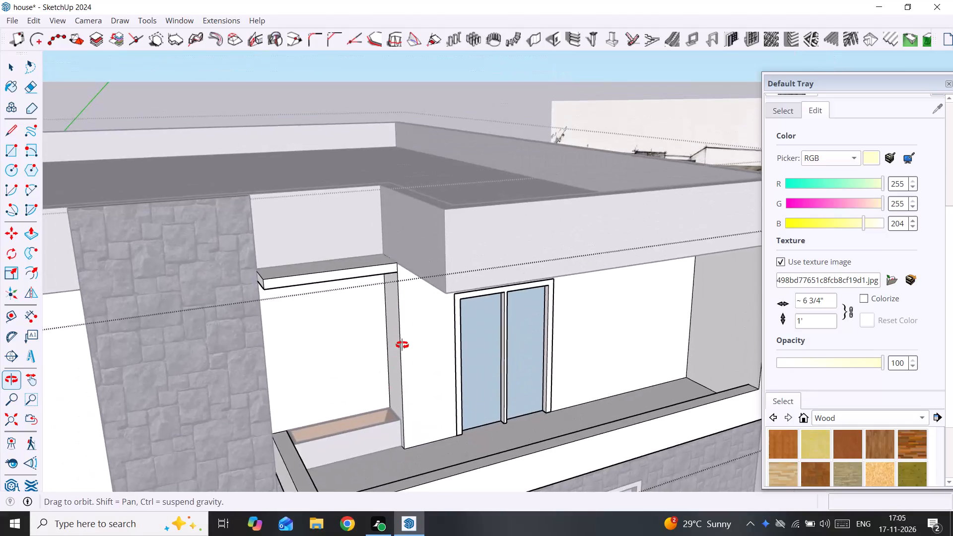
middle_click_drag(402, 345, 424, 396)
scroll(411, 207, "up", 8)
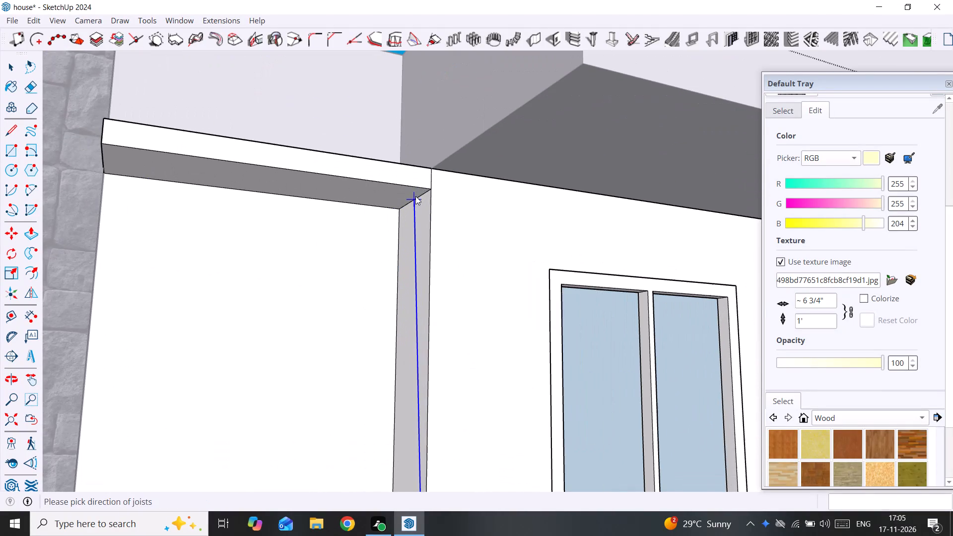
left_click(431, 170)
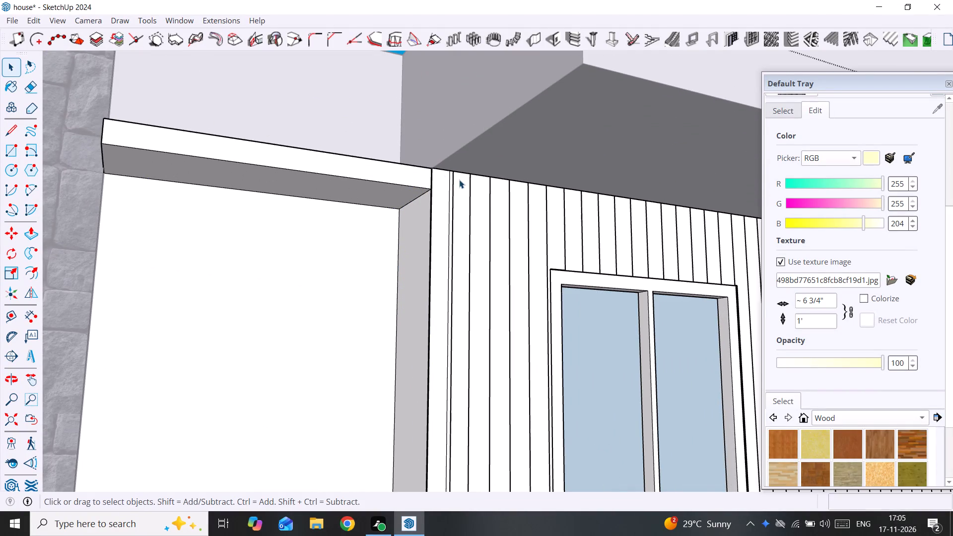
Examine the new battens on the balcony wall, especially at the wall corner and around the sliding door.
scroll(459, 186, "down", 4)
middle_click_drag(458, 207, 452, 268)
scroll(446, 256, "up", 7)
middle_click_drag(448, 206, 584, 242)
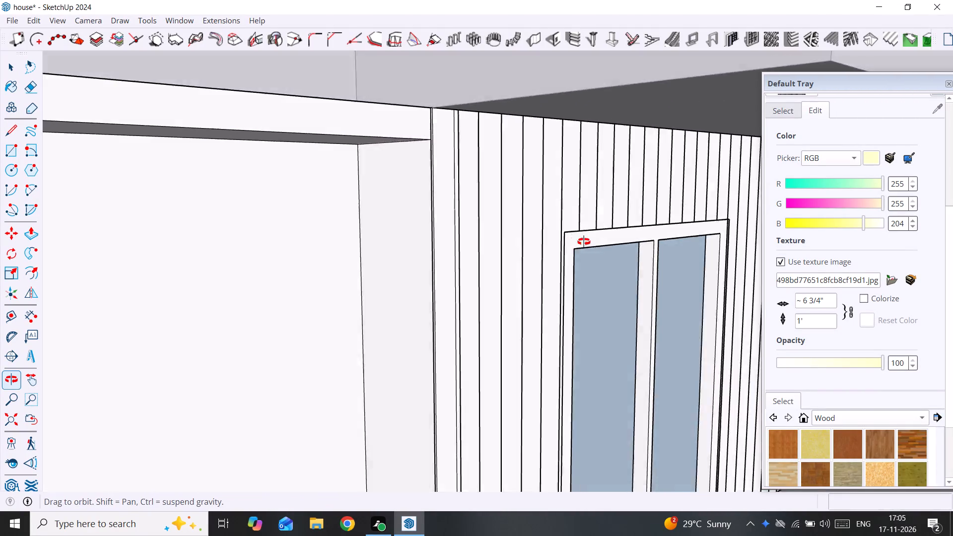
middle_click_drag(584, 242, 624, 279)
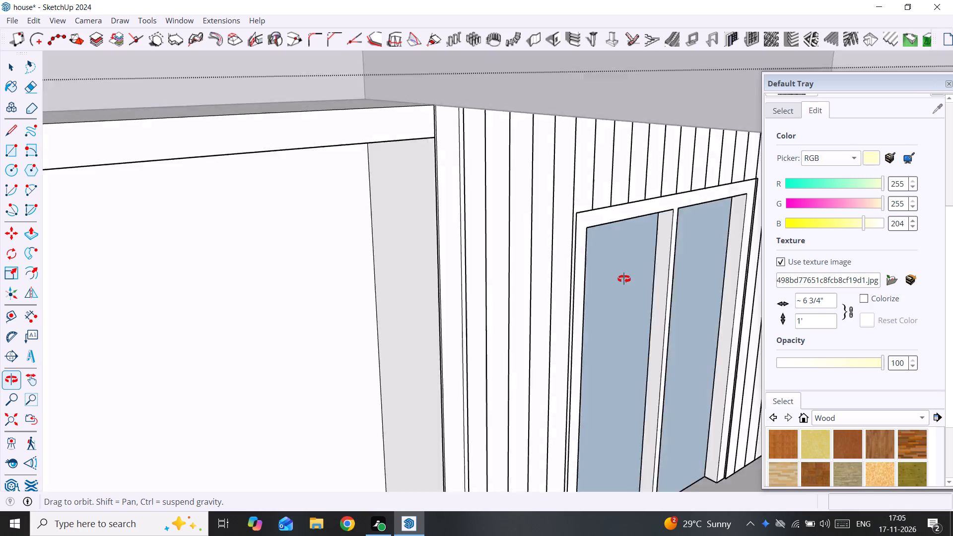
middle_click_drag(624, 279, 626, 279)
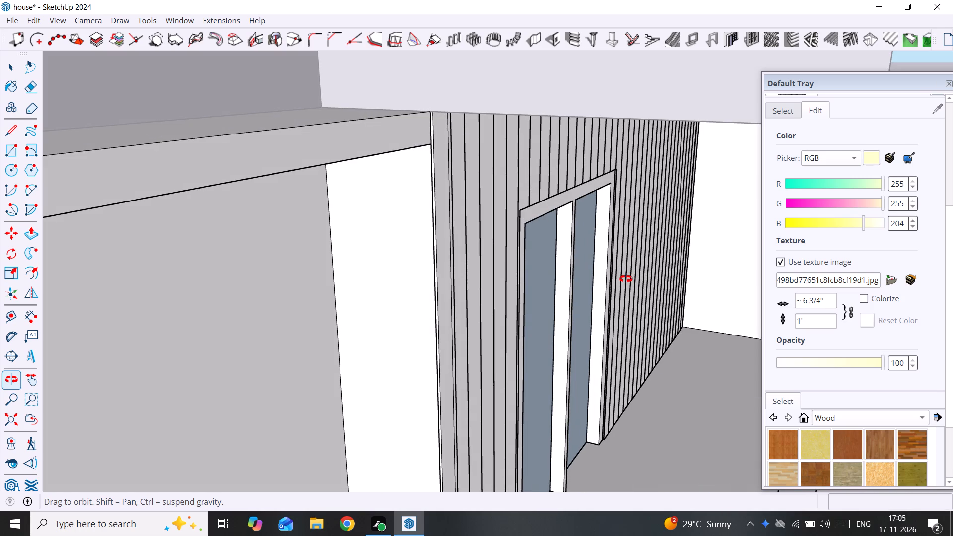
middle_click_drag(626, 279, 541, 283)
scroll(533, 283, "down", 3)
middle_click_drag(522, 282, 429, 217)
scroll(429, 217, "down", 5)
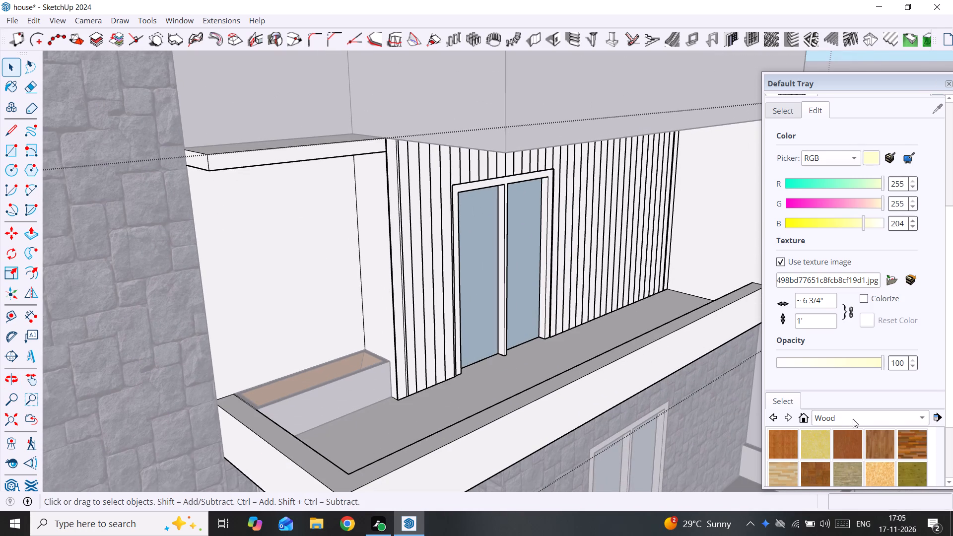
Paint the battened balcony wall with the cherry wood material from the Wood collection.
left_click(853, 449)
scroll(405, 266, "up", 4)
left_click(388, 248)
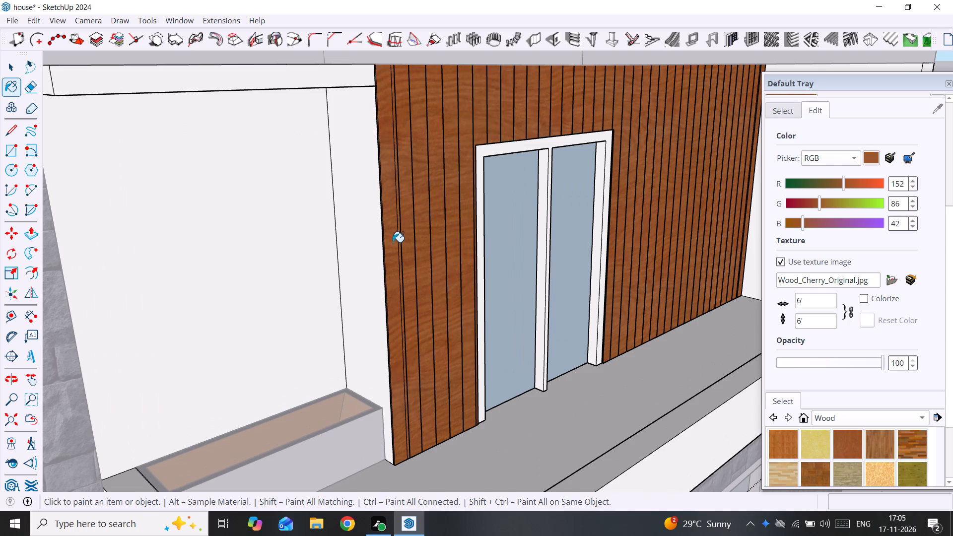
scroll(452, 237, "up", 2)
middle_click_drag(452, 237, 417, 237)
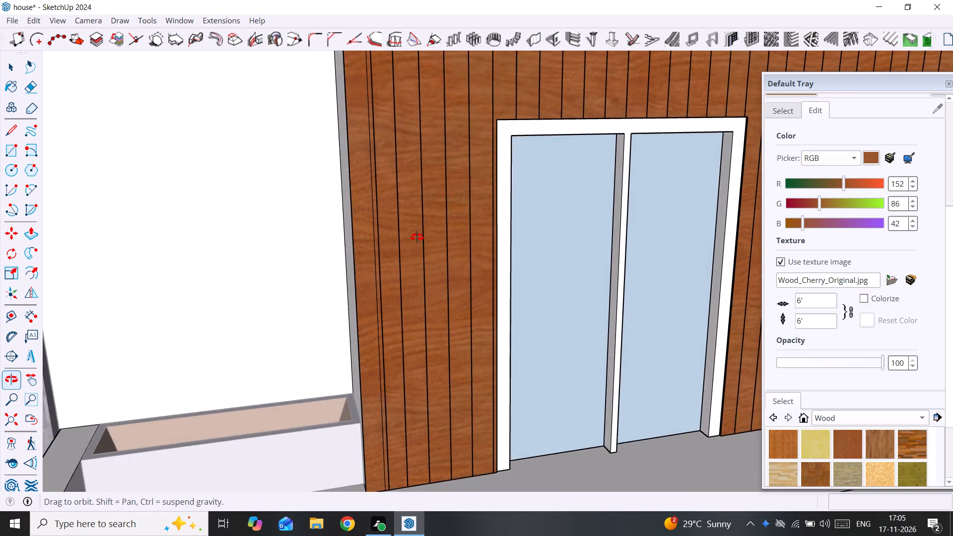
Repaint the battened balcony wall with the Wood Floor material from the Wood collection.
middle_click_drag(417, 237, 282, 239)
scroll(282, 239, "down", 13)
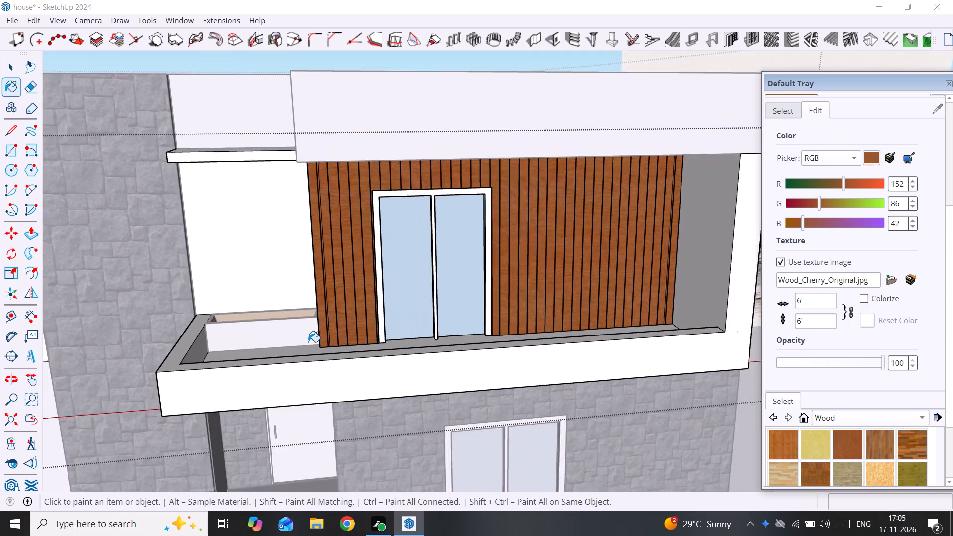
scroll(308, 342, "down", 3)
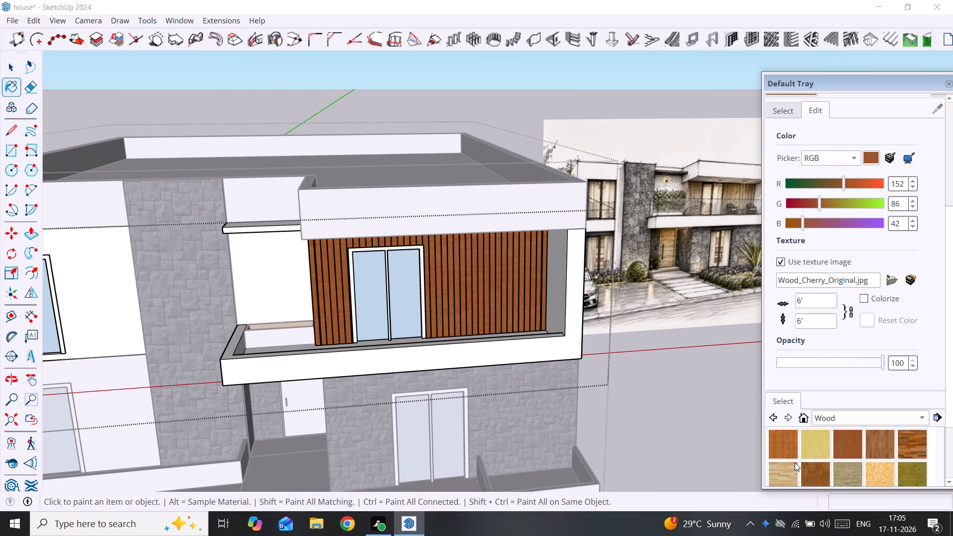
left_click(870, 437)
left_click(467, 276)
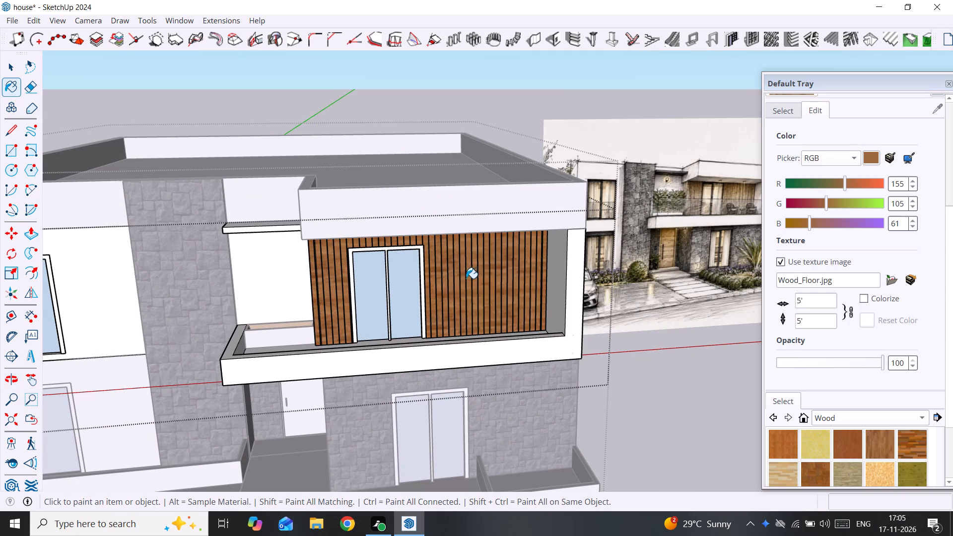
middle_click_drag(425, 300, 521, 282)
scroll(521, 282, "down", 4)
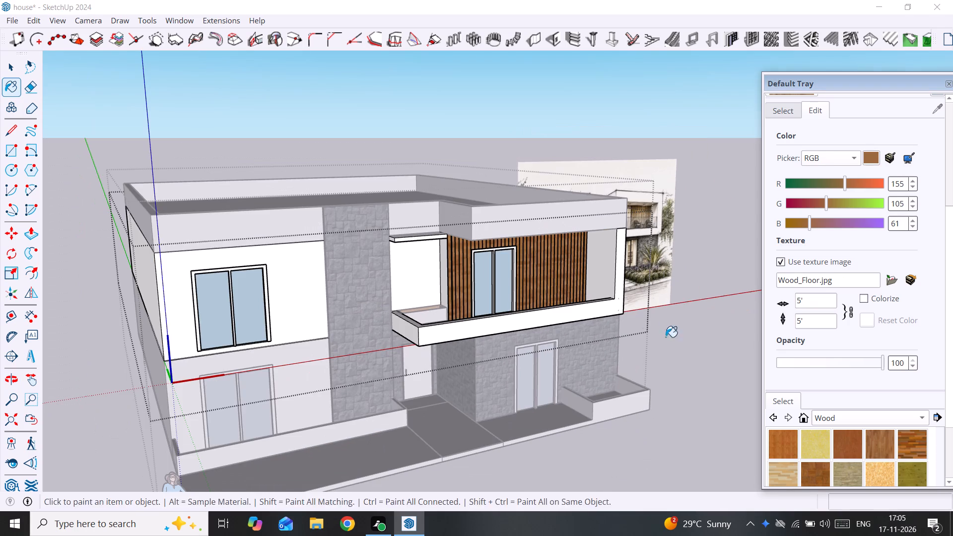
Close the upper-floor and house groups and compare the whole facade with the reference sketch.
key("space")
left_click(691, 354)
middle_click_drag(611, 313, 404, 309)
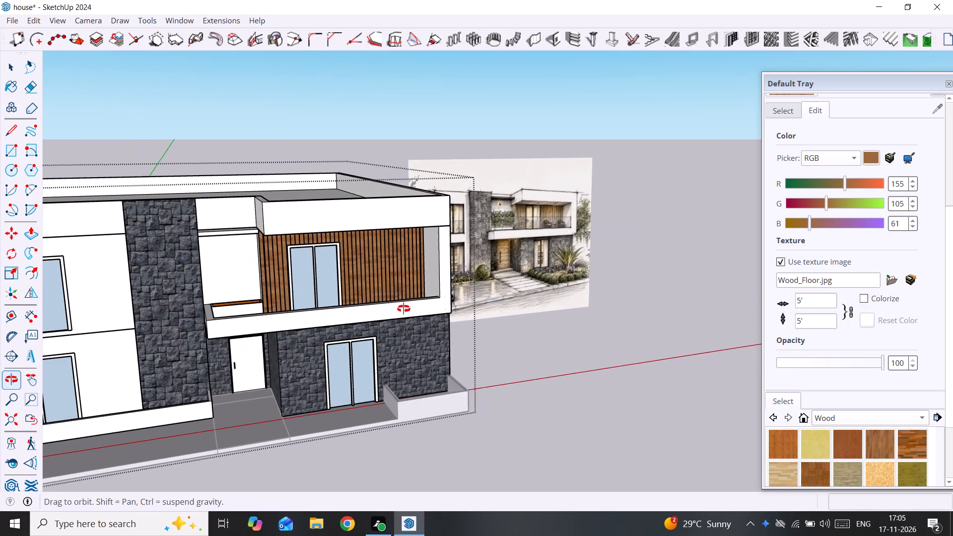
middle_click_drag(404, 309, 400, 309)
scroll(278, 295, "down", 4)
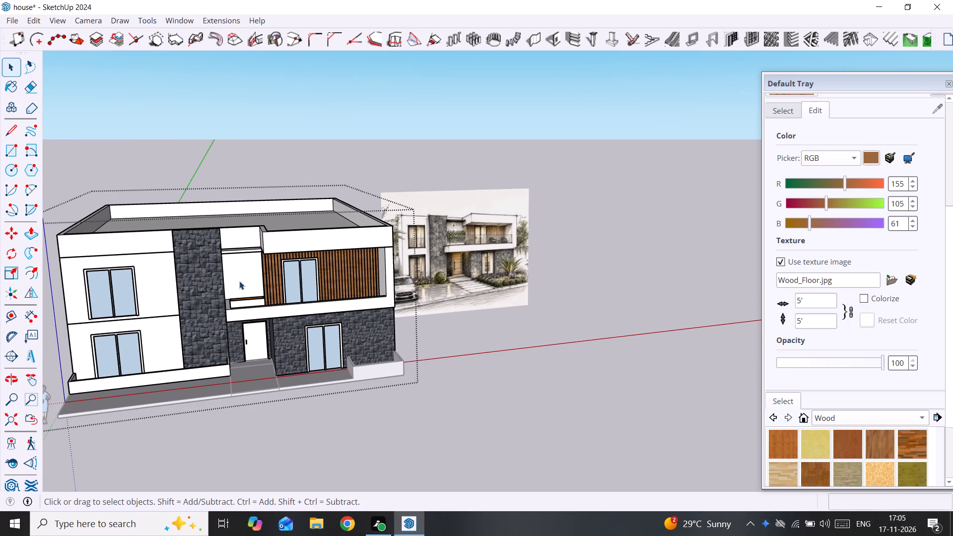
middle_click_drag(203, 275, 240, 265)
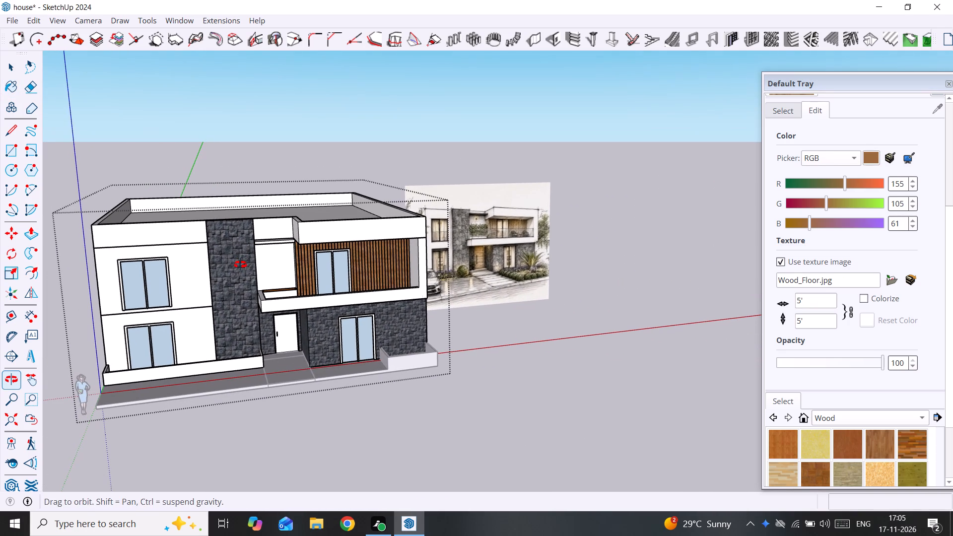
middle_click_drag(240, 265, 241, 265)
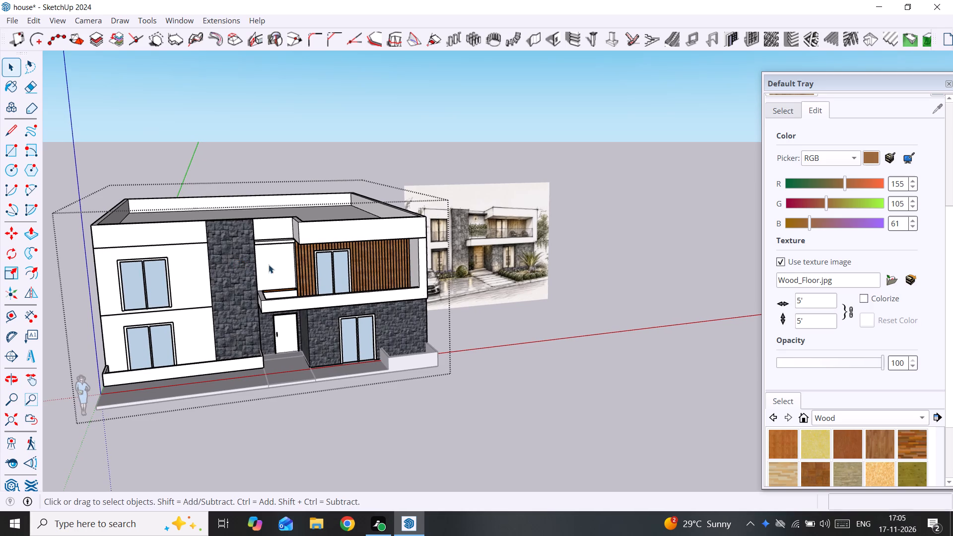
left_click(520, 360)
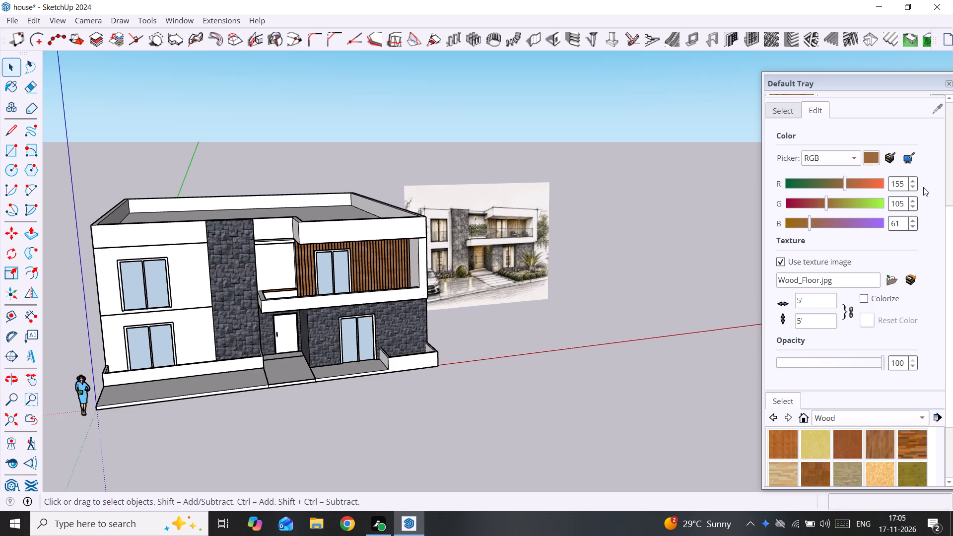
Switch the material library from Wood to the Colors collection.
scroll(860, 156, "up", 4)
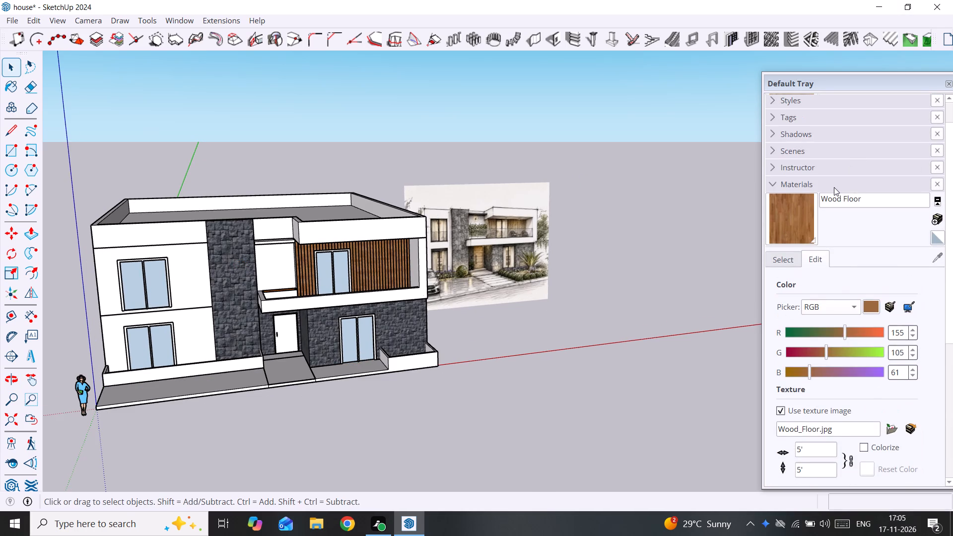
left_click(834, 189)
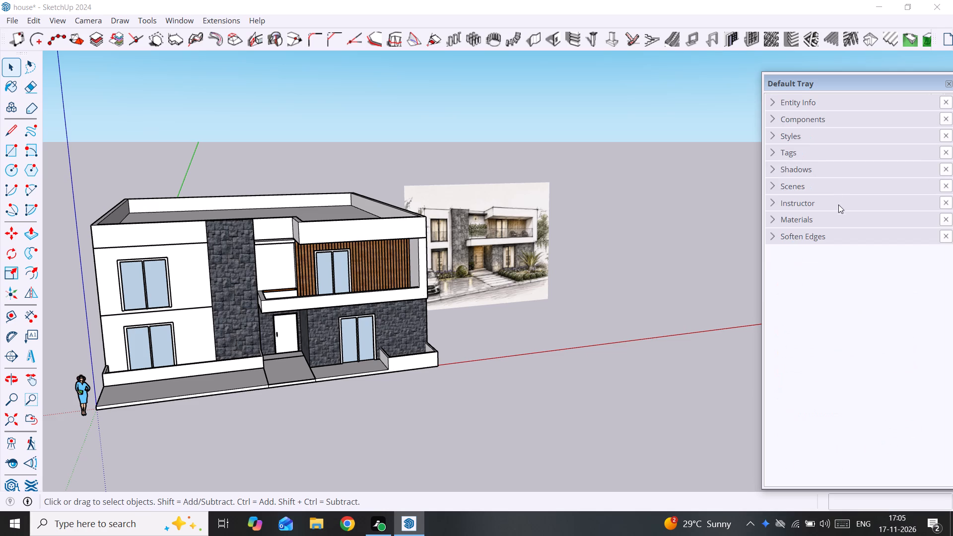
left_click(834, 224)
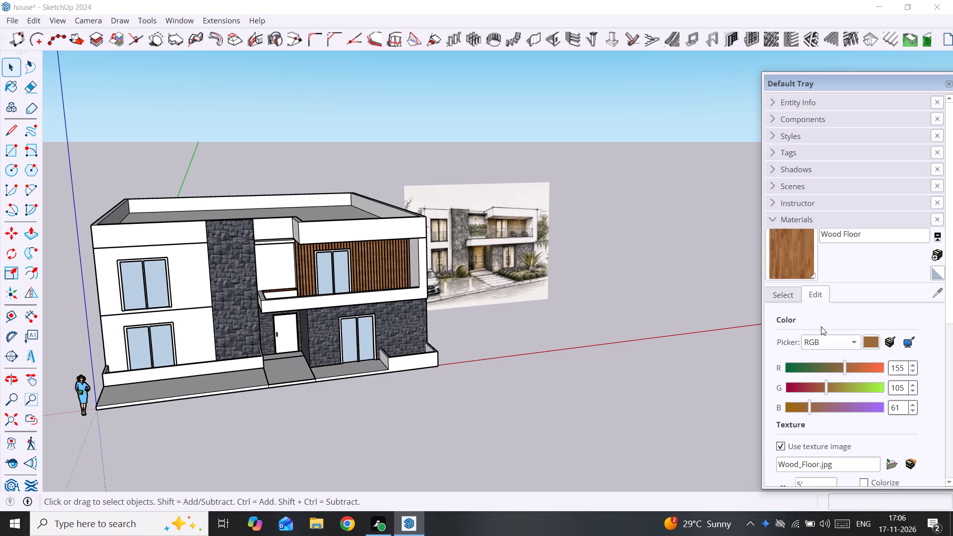
scroll(823, 381, "down", 8)
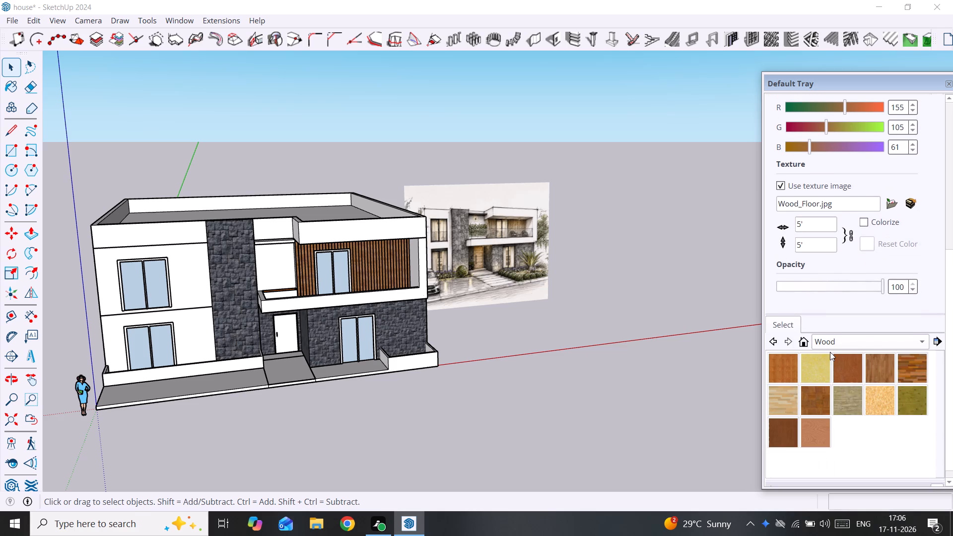
left_click(838, 346)
left_click(851, 210)
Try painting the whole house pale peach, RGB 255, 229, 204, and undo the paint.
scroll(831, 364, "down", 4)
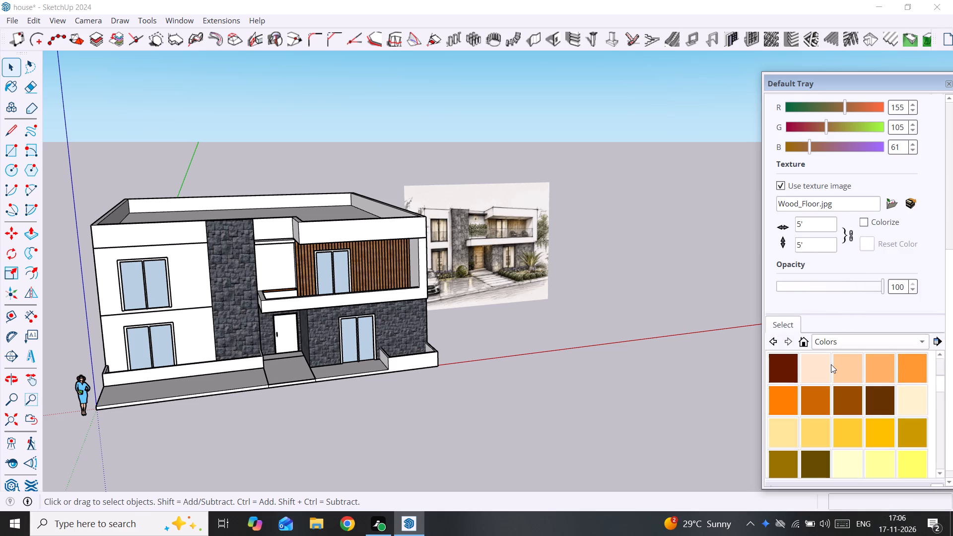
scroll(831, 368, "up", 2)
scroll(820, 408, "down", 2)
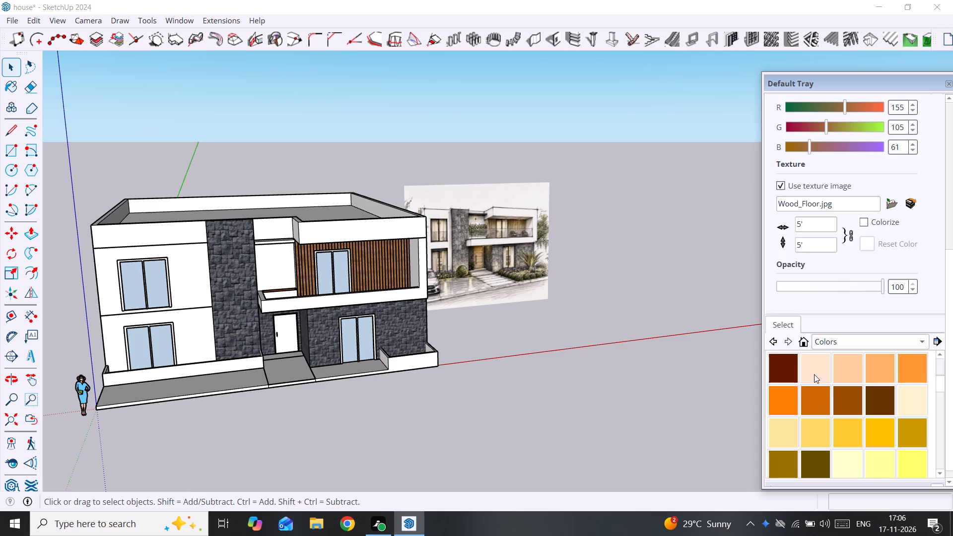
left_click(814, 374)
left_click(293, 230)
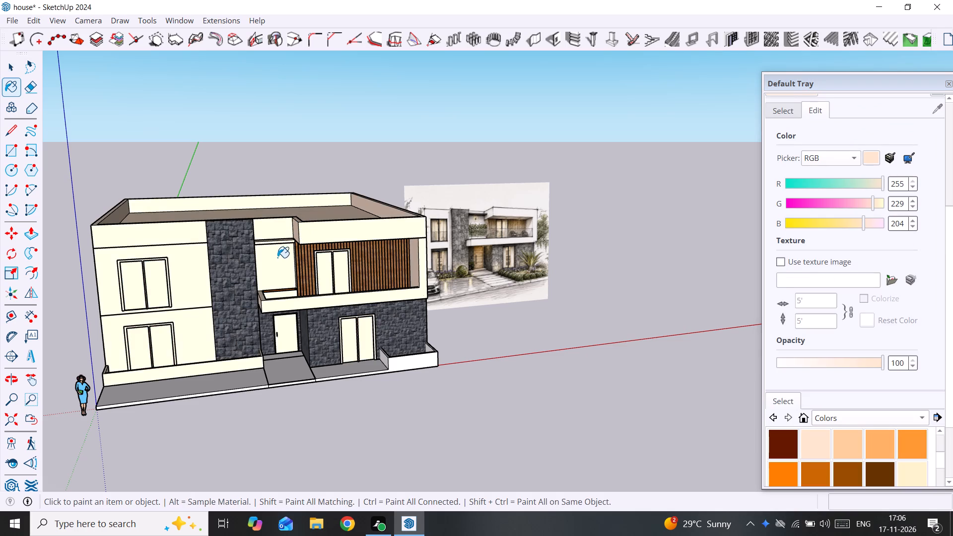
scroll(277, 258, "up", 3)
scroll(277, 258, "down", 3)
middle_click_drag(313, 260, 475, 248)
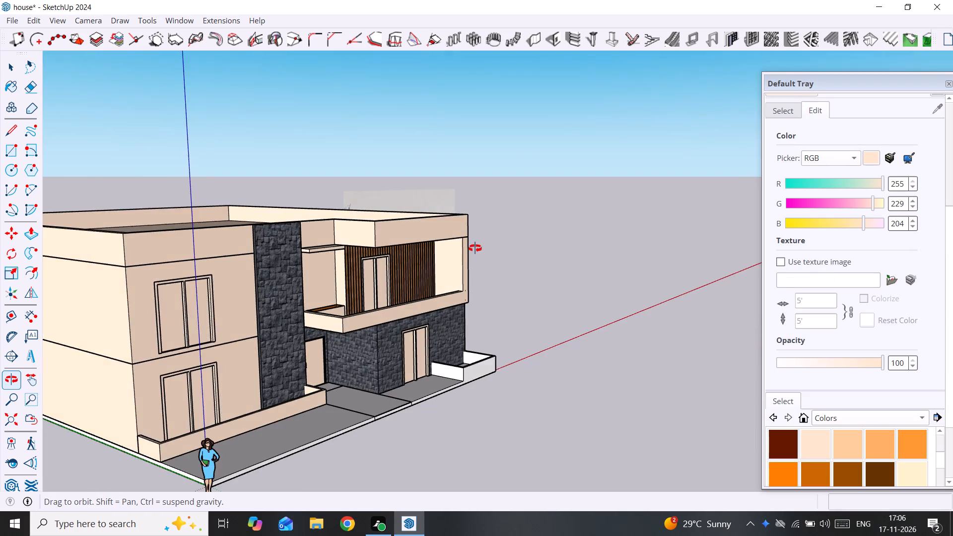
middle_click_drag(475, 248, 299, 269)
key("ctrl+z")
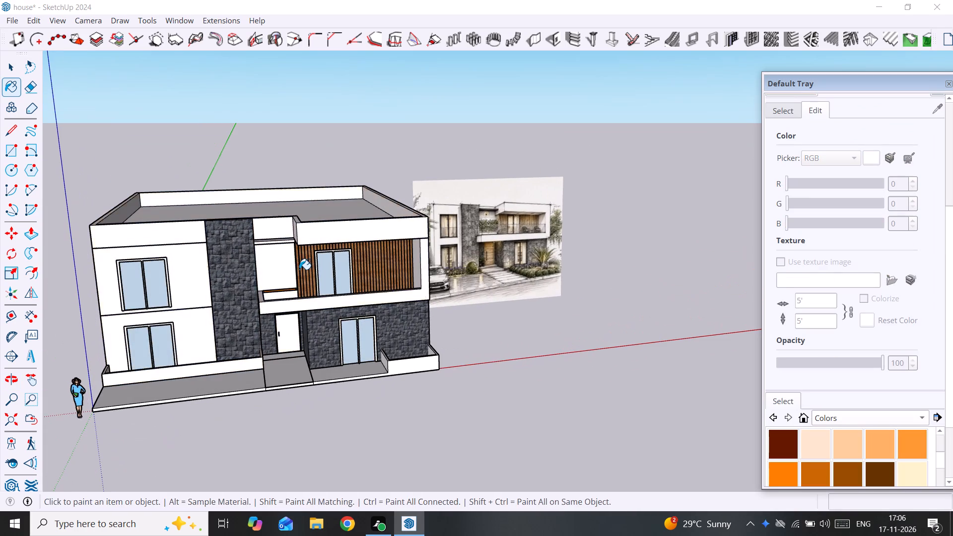
Open the house group for editing.
middle_click_drag(266, 269, 387, 238, "shift")
key("space")
double_click(387, 238)
Inside the upper-floor group, select the connected wall and balcony faces, paint them cream, RGB 255, 242, 204, and close the group.
left_click(392, 231)
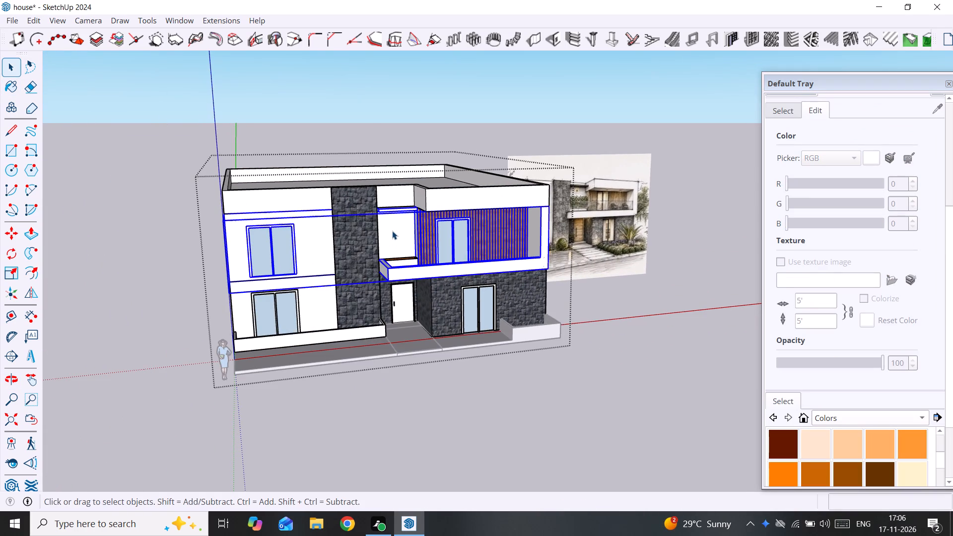
triple_click(392, 231)
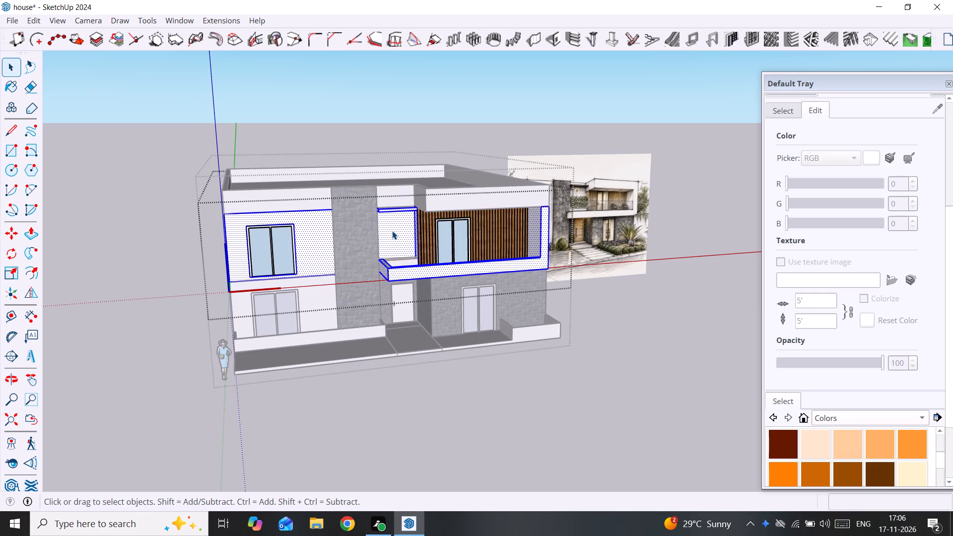
scroll(392, 231, "up", 1)
middle_click_drag(393, 230, 498, 286)
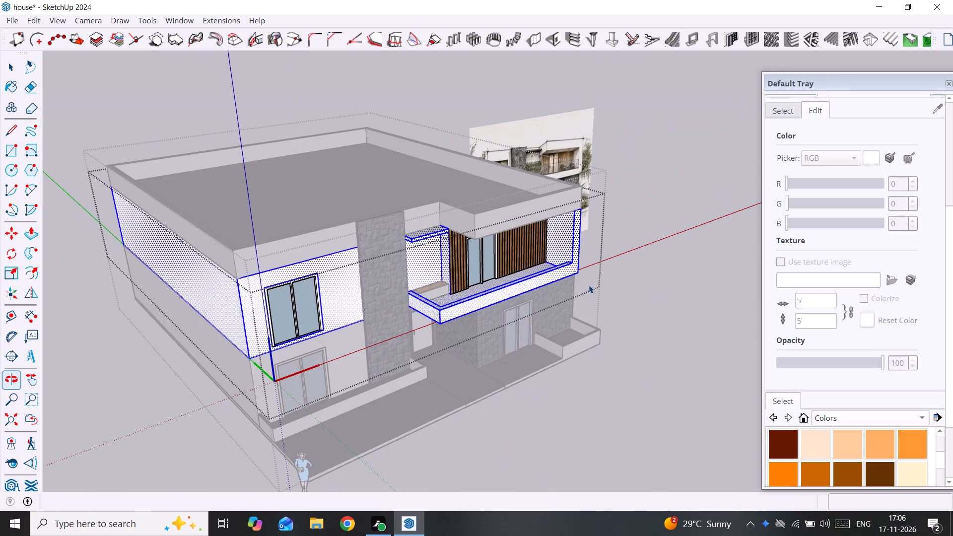
scroll(816, 318, "down", 3)
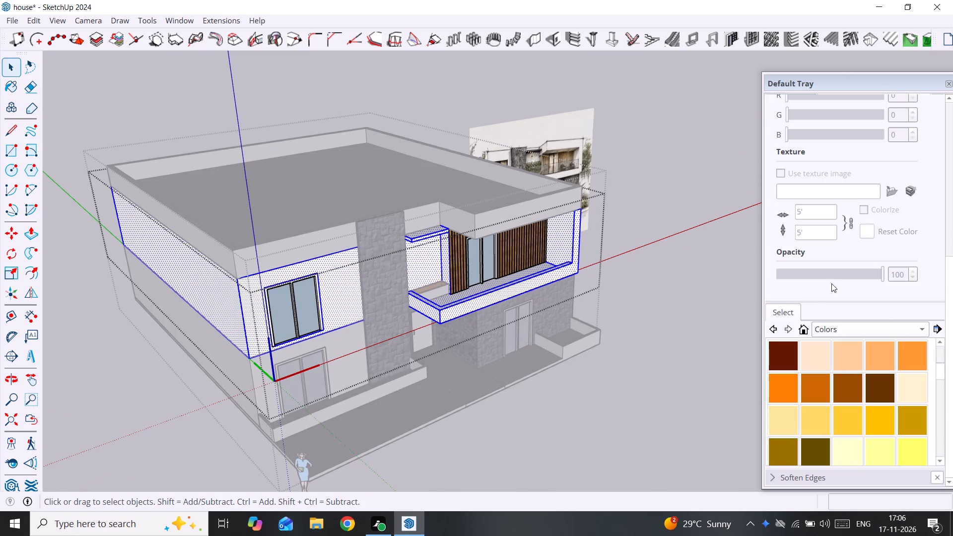
scroll(831, 283, "down", 10)
scroll(952, 158, "down", 10)
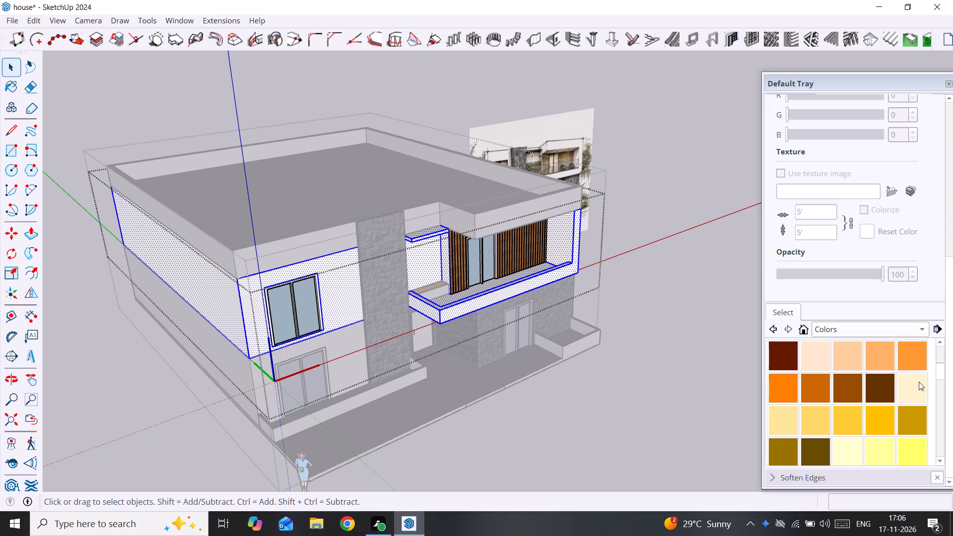
left_click(919, 382)
left_click(408, 257)
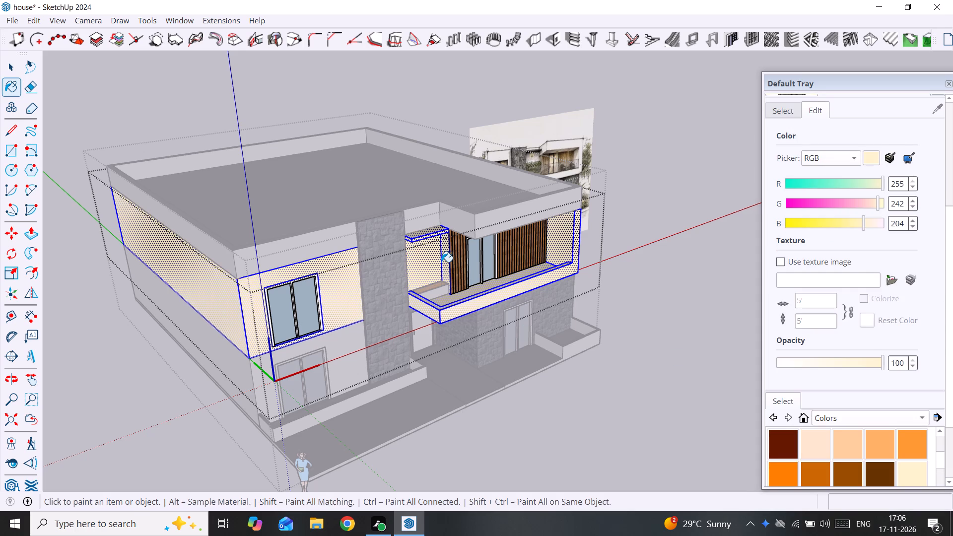
scroll(470, 260, "up", 3)
middle_click_drag(470, 260, 341, 232)
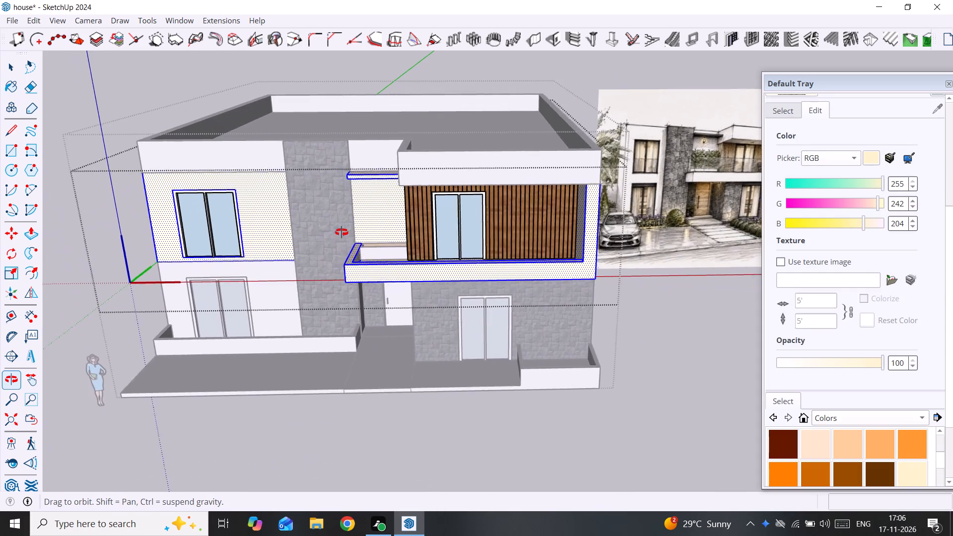
middle_click_drag(341, 232, 431, 230)
key("space")
left_click(545, 452)
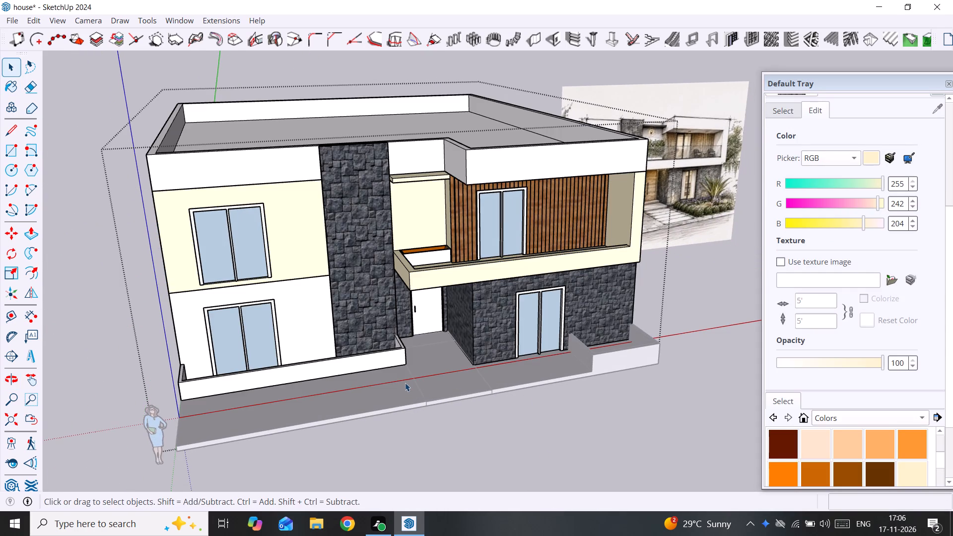
Paint the upper-floor group as a whole with the cream colour, RGB 255, 242, 204, from the Colors collection.
scroll(878, 362, "down", 4)
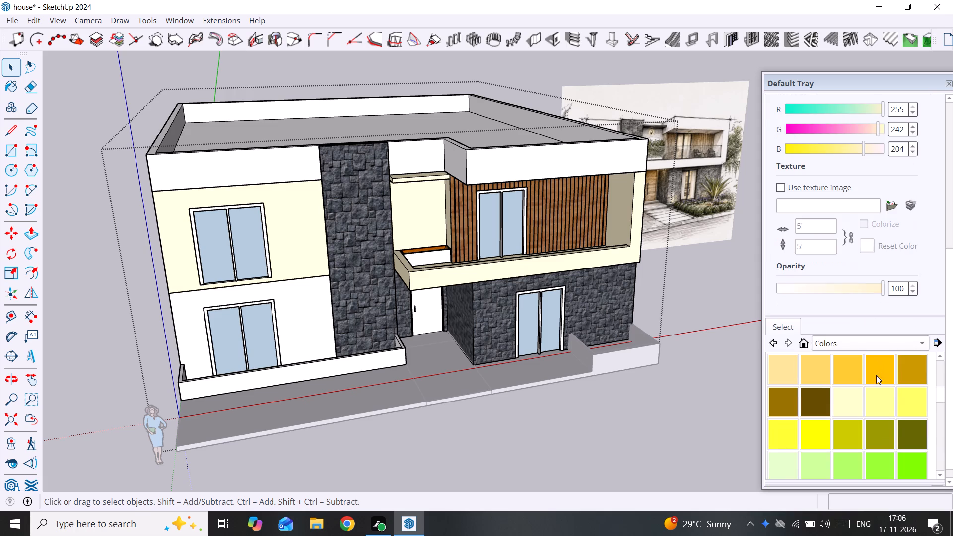
scroll(871, 379, "down", 3)
scroll(871, 379, "up", 2)
scroll(871, 379, "down", 1)
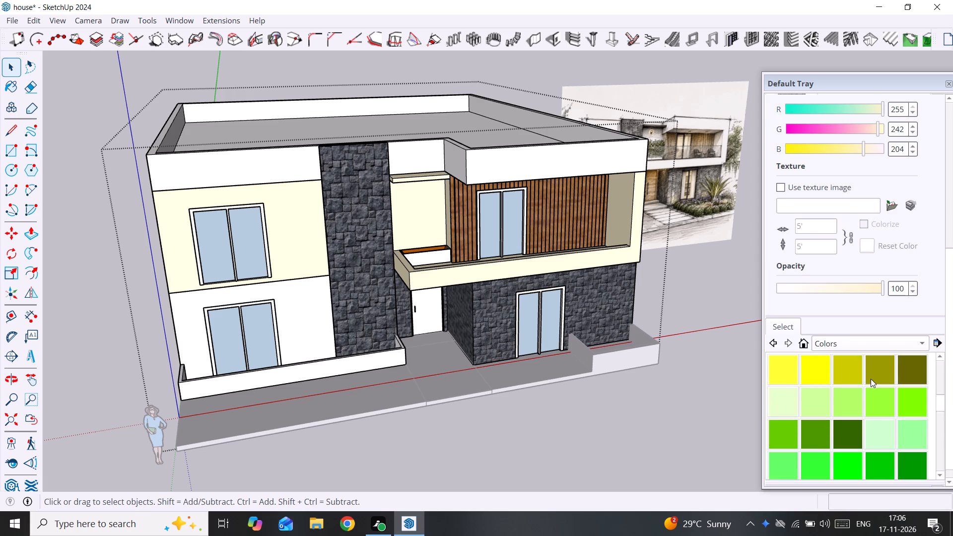
scroll(871, 379, "down", 12)
scroll(858, 399, "up", 2)
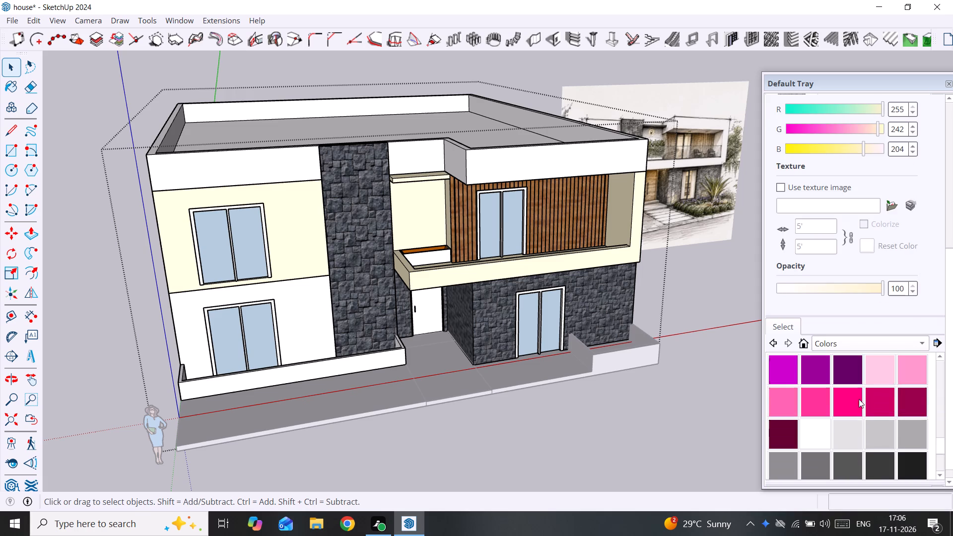
scroll(867, 400, "up", 8)
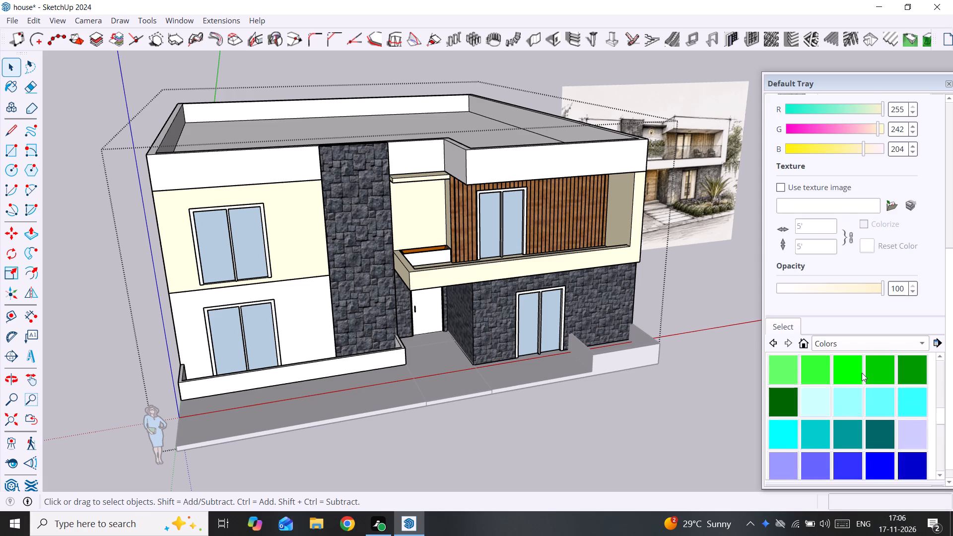
scroll(862, 373, "up", 4)
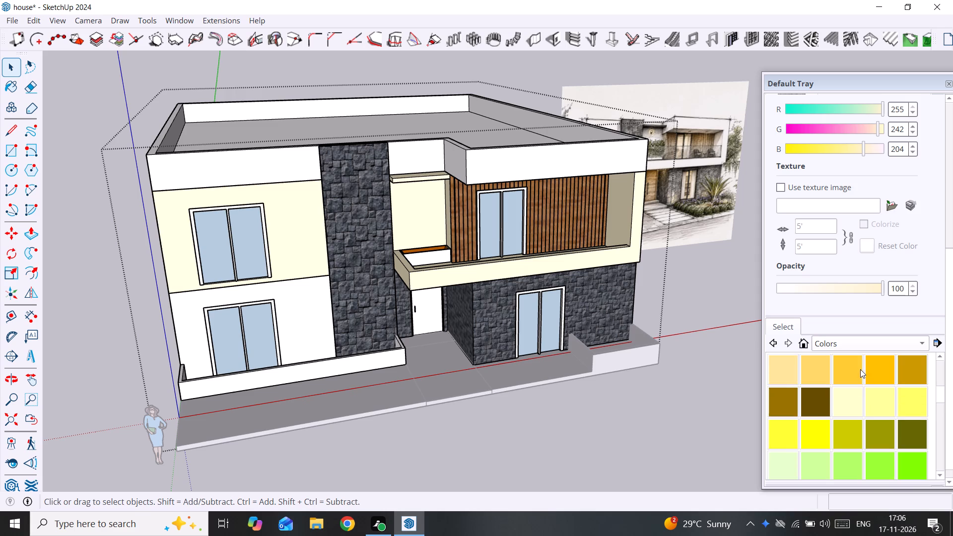
scroll(860, 369, "up", 2)
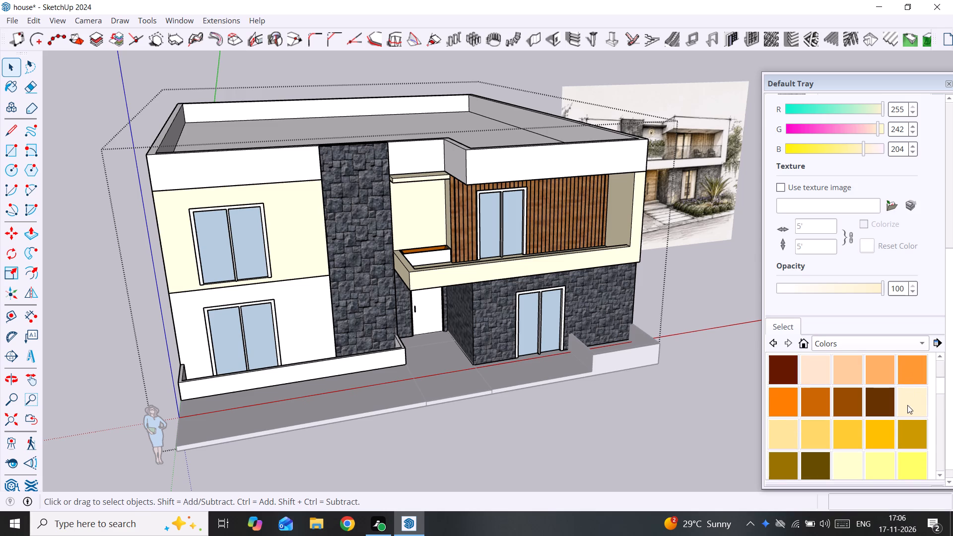
left_click(907, 405)
left_click(427, 206)
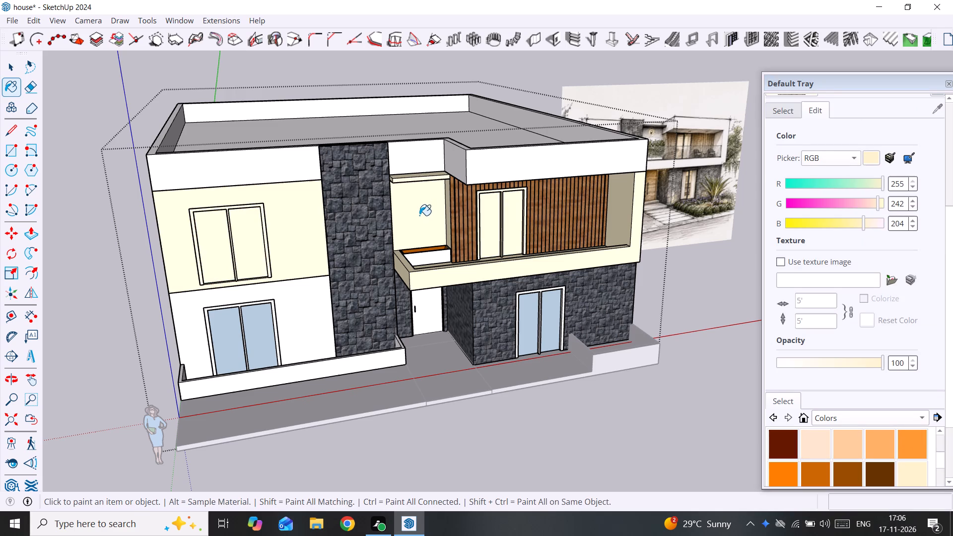
Undo the cream paint applied to the upper-floor group as a whole.
key("ctrl+z")
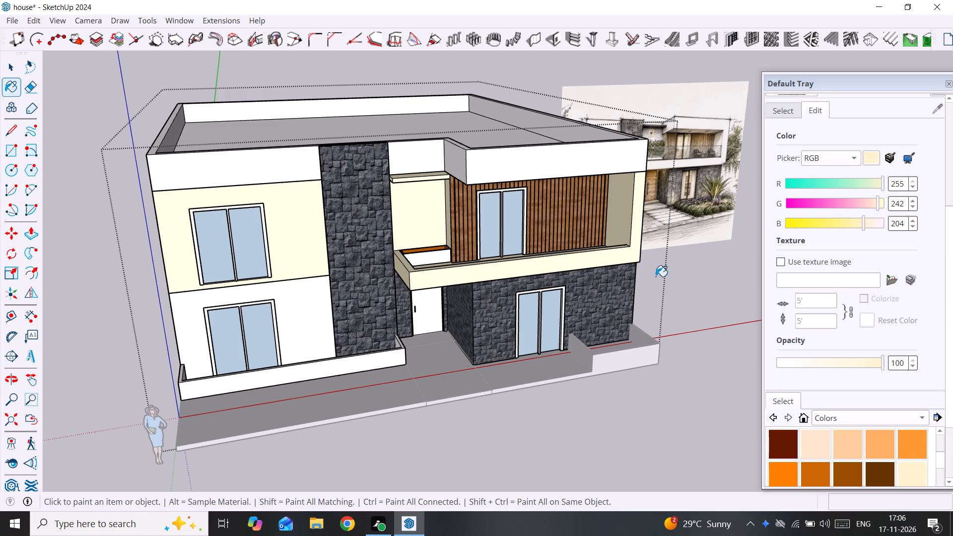
Look through the Colors collection for a different exterior wall colour.
scroll(656, 276, "down", 3)
middle_click_drag(655, 276, 668, 247)
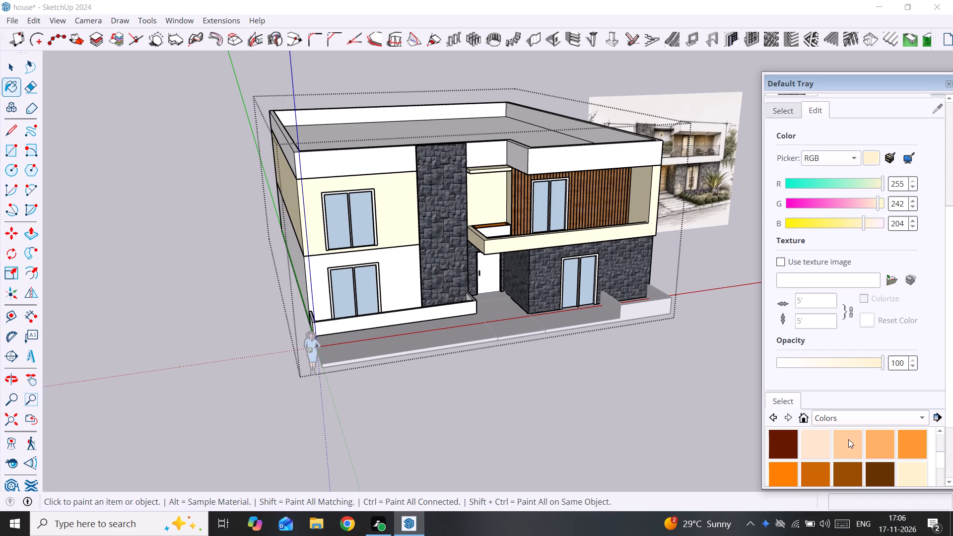
scroll(896, 318, "down", 5)
scroll(927, 281, "down", 5)
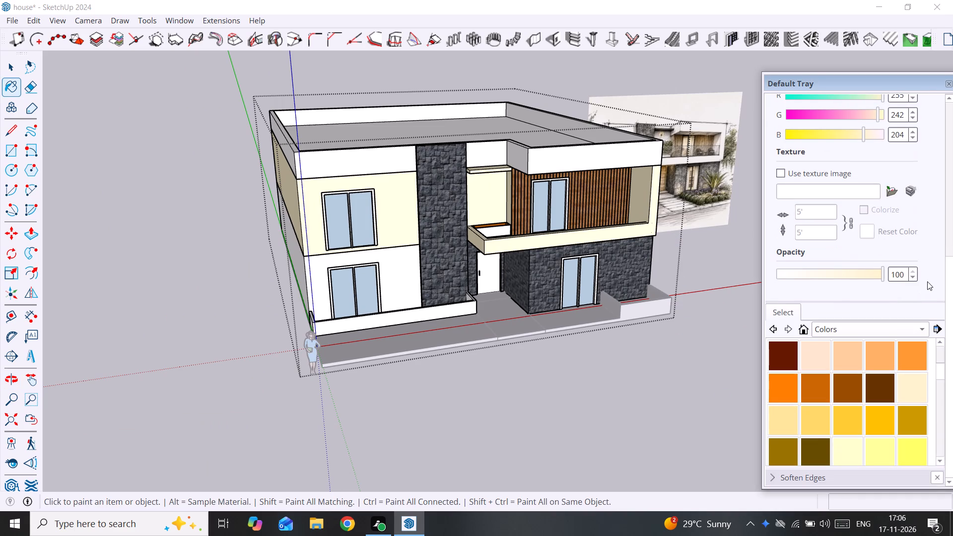
scroll(903, 394, "down", 4)
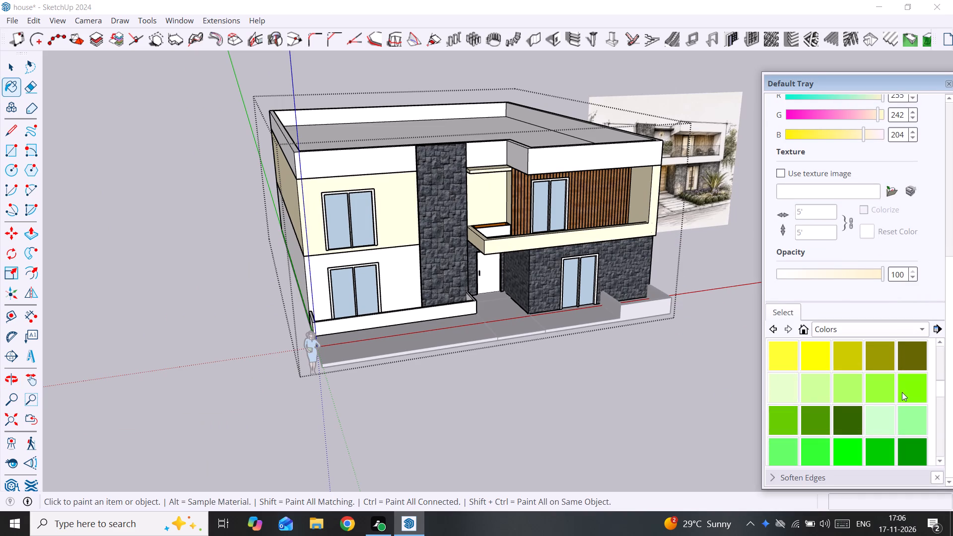
scroll(893, 381, "up", 5)
scroll(893, 381, "down", 2)
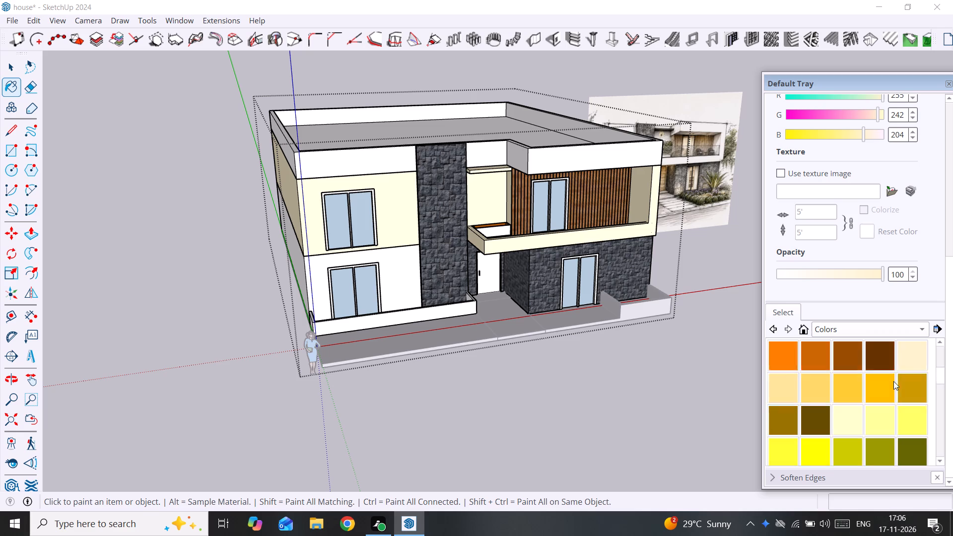
scroll(893, 381, "down", 3)
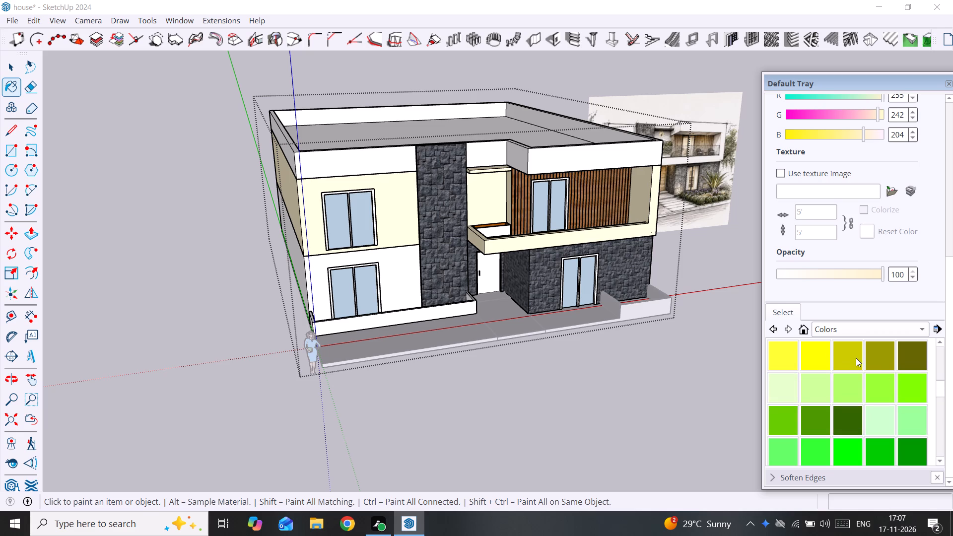
scroll(874, 379, "down", 2)
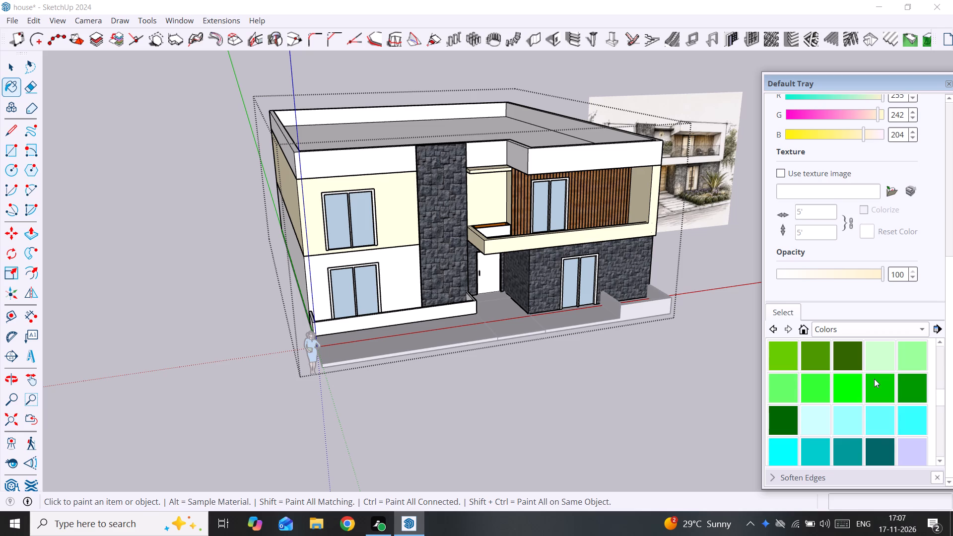
scroll(874, 379, "down", 1)
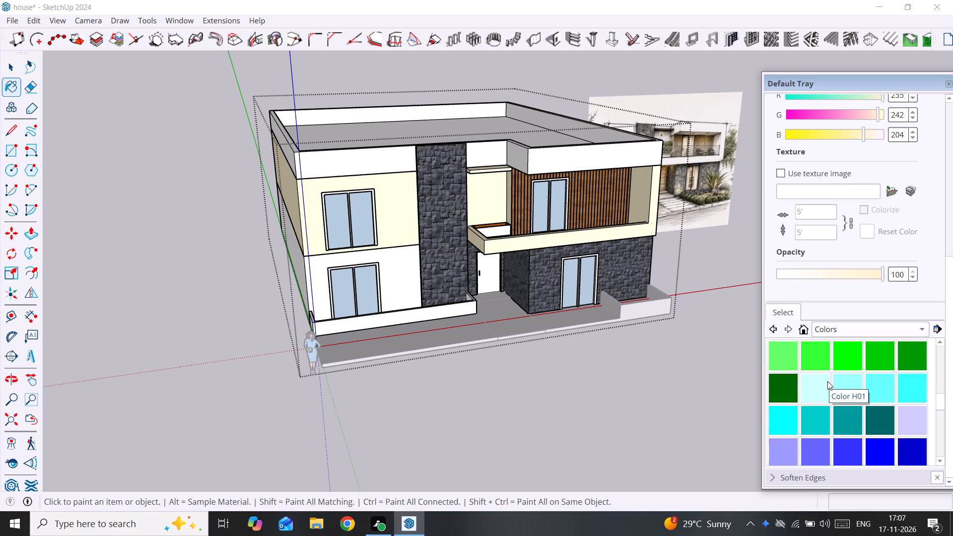
scroll(847, 398, "down", 8)
scroll(845, 394, "up", 3)
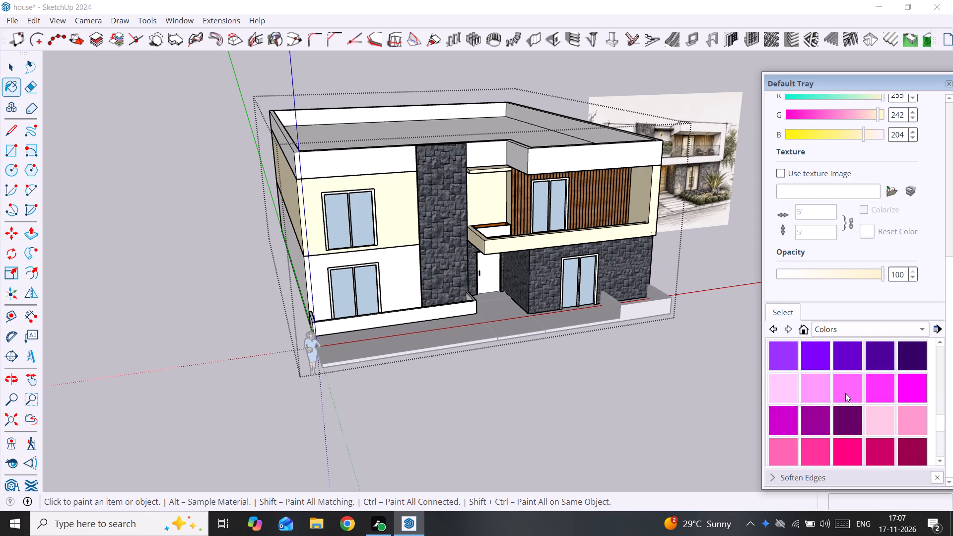
scroll(845, 393, "up", 11)
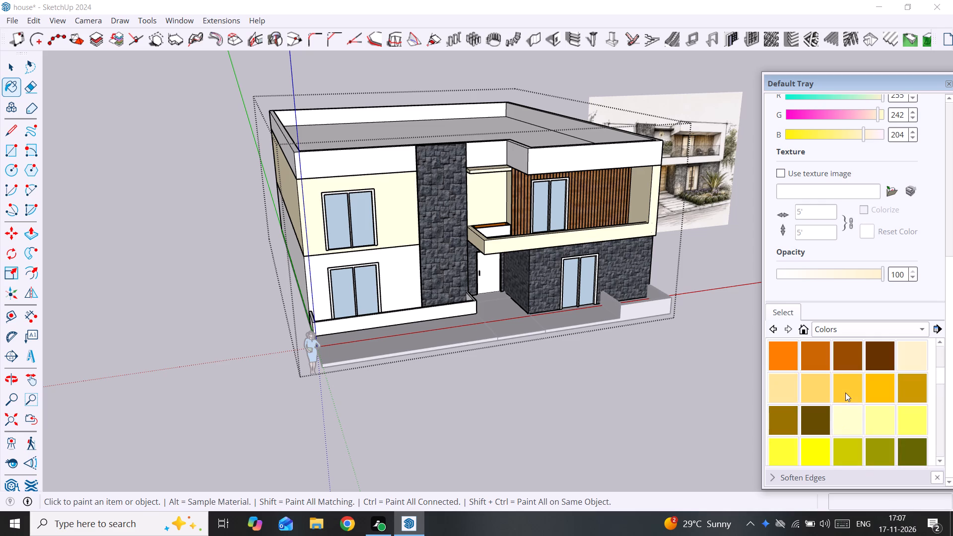
scroll(845, 393, "up", 1)
scroll(885, 382, "up", 4)
scroll(885, 382, "down", 2)
Inside the upper-floor group, select the connected wall and balcony faces, paint them pale peach, RGB 255, 229, 204, and close the group.
left_click(815, 413)
key("space")
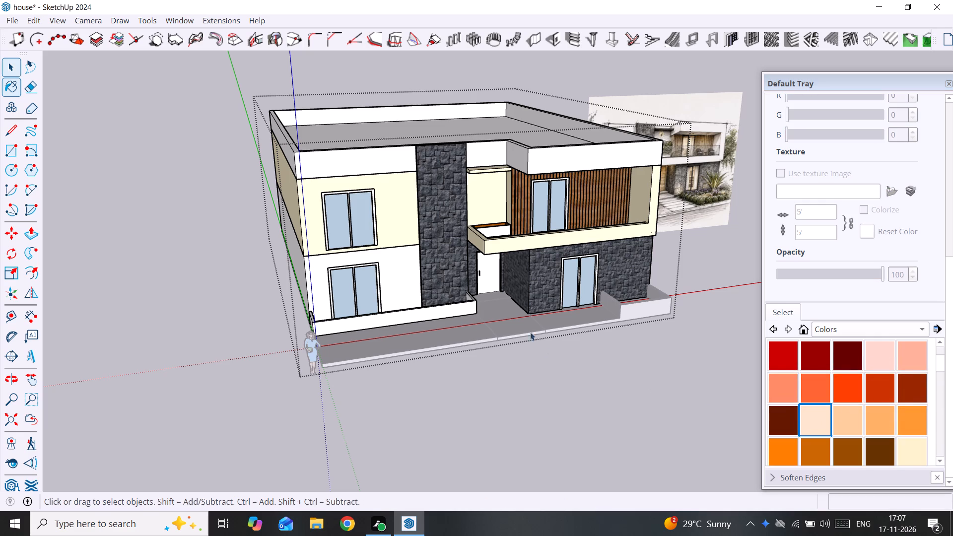
triple_click(487, 190)
left_click(487, 190)
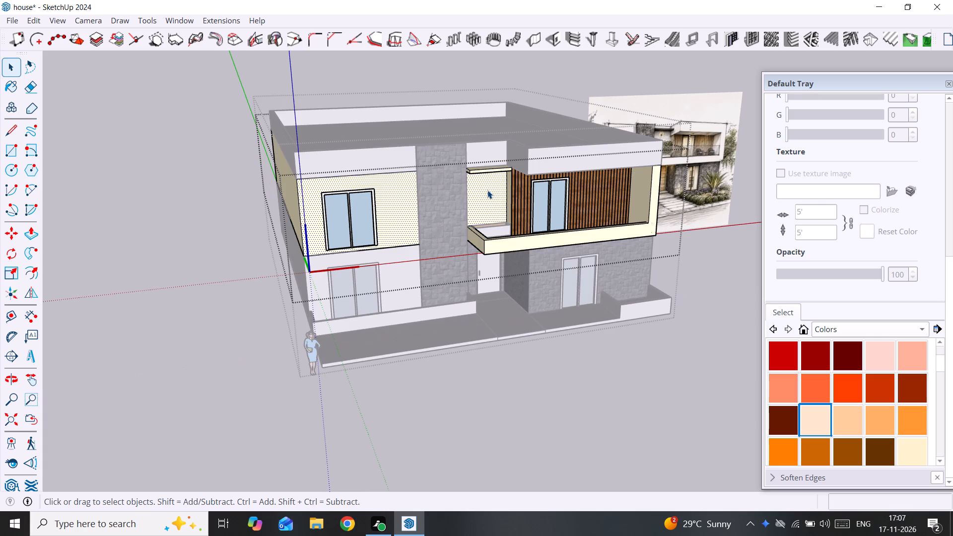
double_click(487, 190)
triple_click(487, 190)
left_click(819, 418)
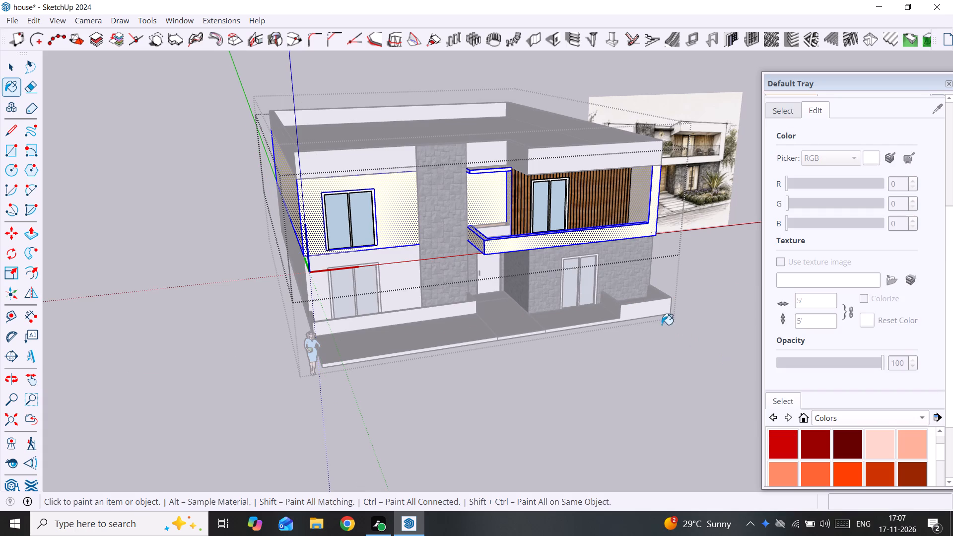
left_click(499, 207)
scroll(386, 215, "up", 3)
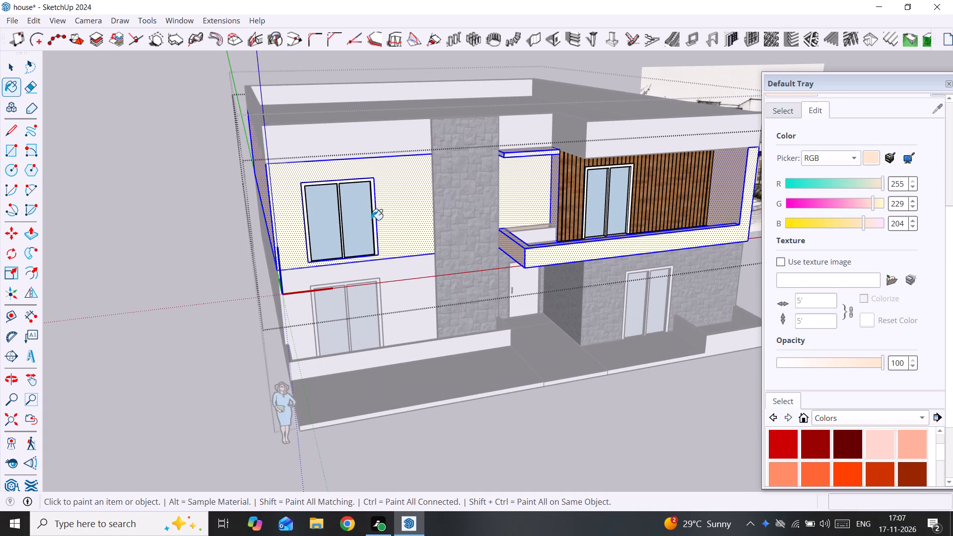
left_click(404, 207)
middle_click_drag(374, 211, 525, 201)
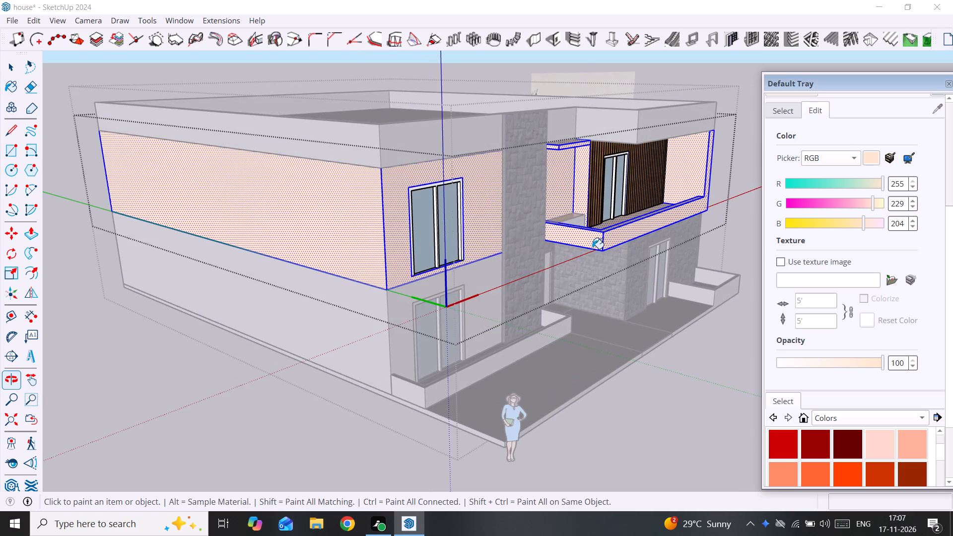
key("space")
left_click(683, 424)
Inside the balcony planter group, paint the front face and top rim pale peach, RGB 255, 229, 204, and close the group.
scroll(546, 342, "up", 2)
middle_click_drag(545, 341, 487, 338)
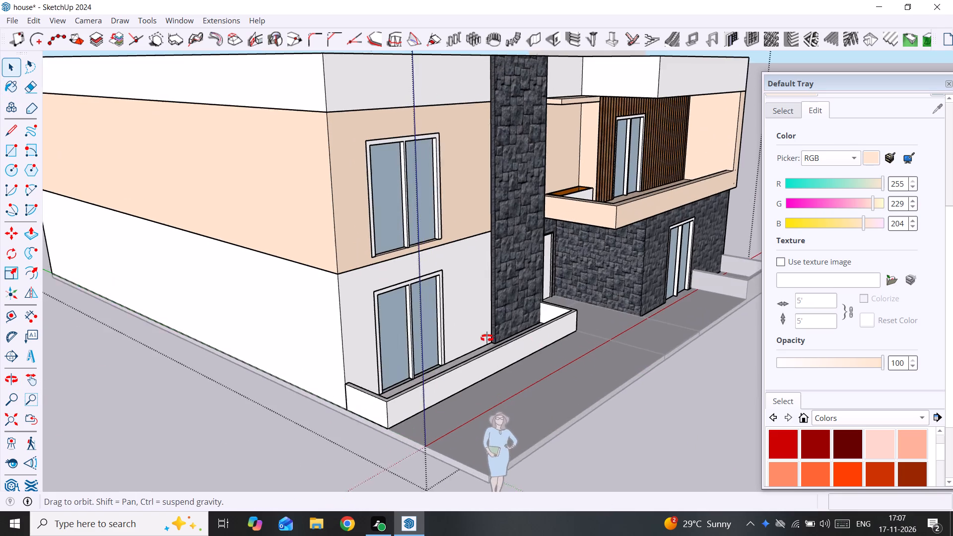
middle_click_drag(487, 338, 245, 437)
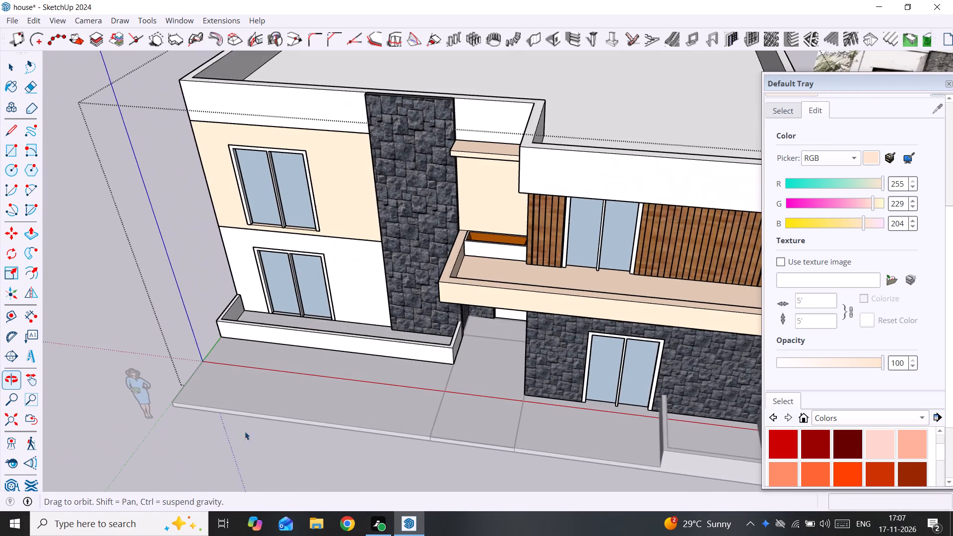
scroll(486, 268, "up", 4)
left_click(506, 248)
triple_click(509, 245)
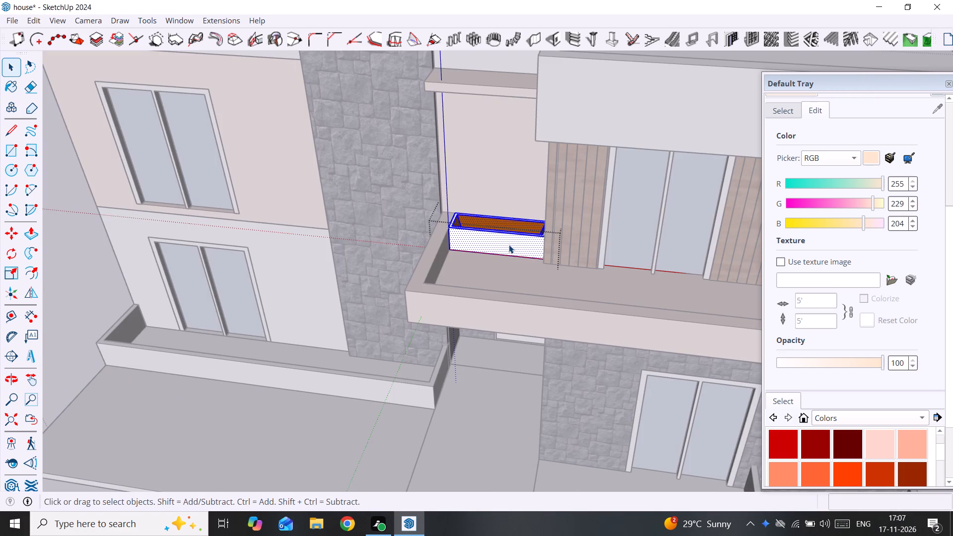
left_click(509, 245)
double_click(509, 245)
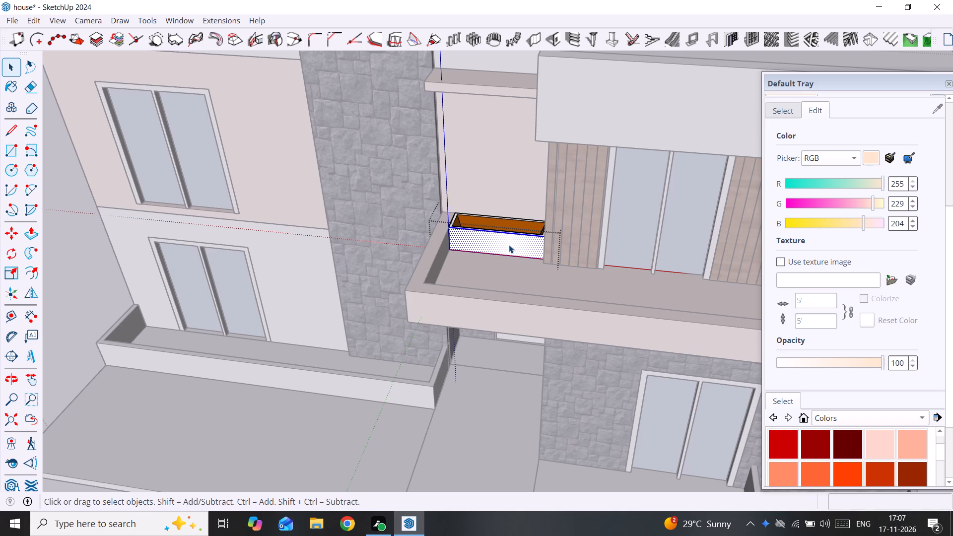
scroll(507, 245, "up", 8)
triple_click(454, 243)
left_click(454, 243)
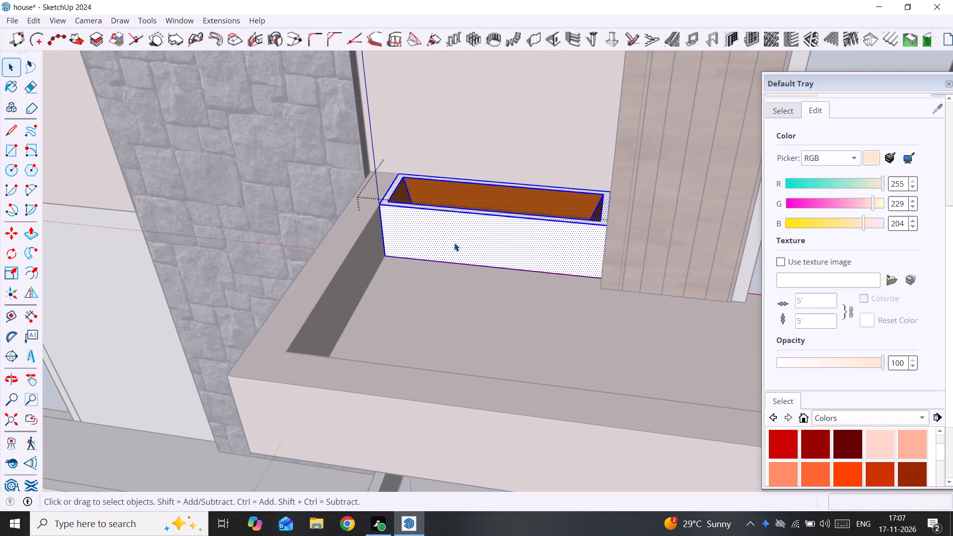
scroll(454, 243, "up", 3)
middle_click_drag(454, 243, 487, 260)
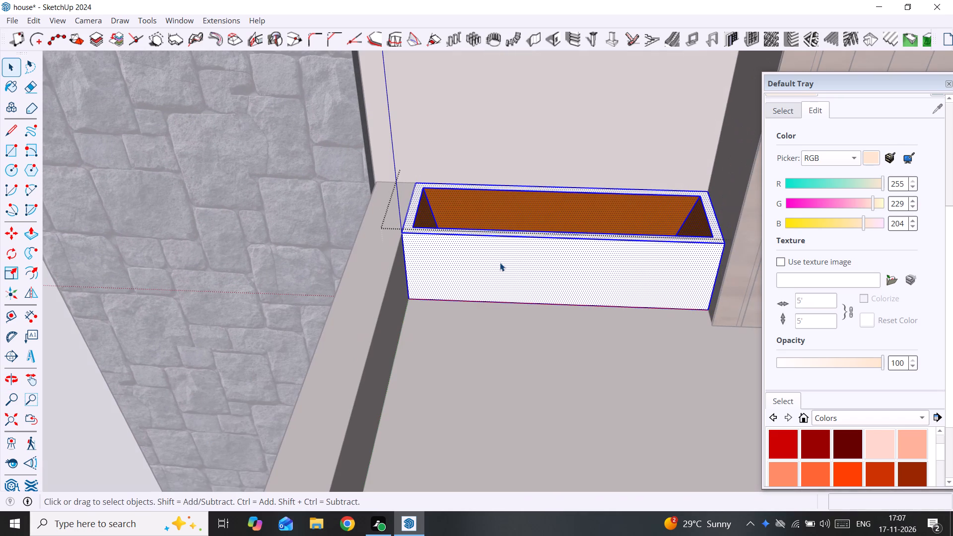
left_click(500, 263)
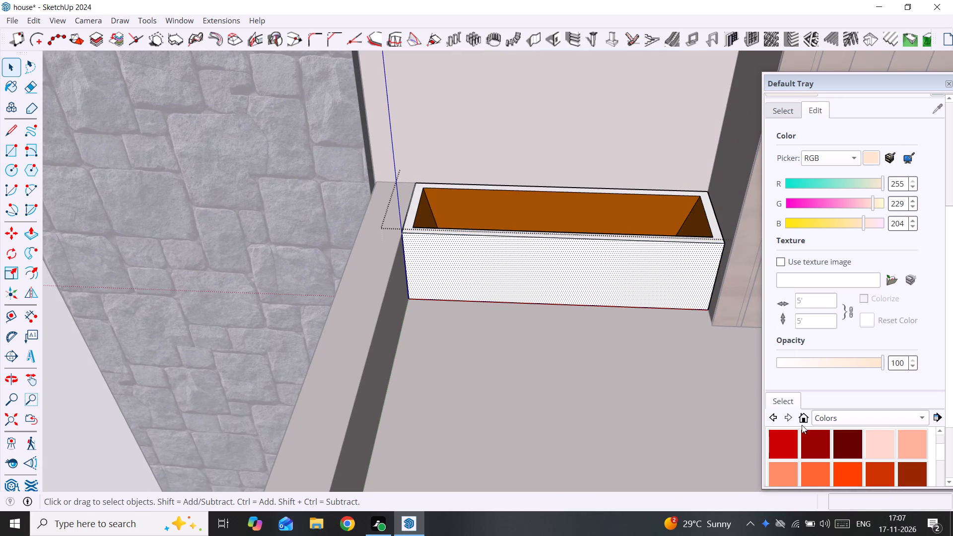
scroll(820, 201, "up", 3)
left_click(786, 186)
left_click(628, 267)
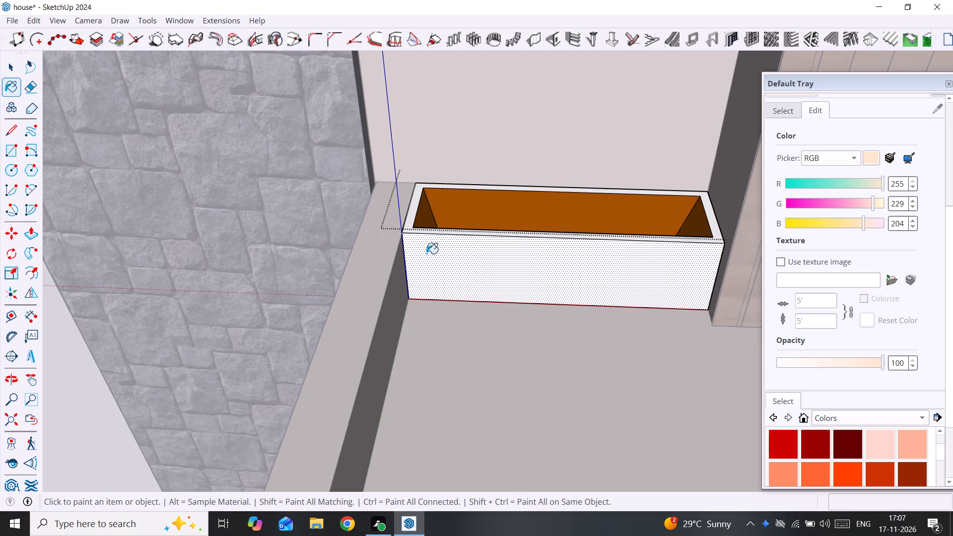
scroll(381, 217, "up", 5)
left_click(432, 195)
scroll(469, 172, "down", 10)
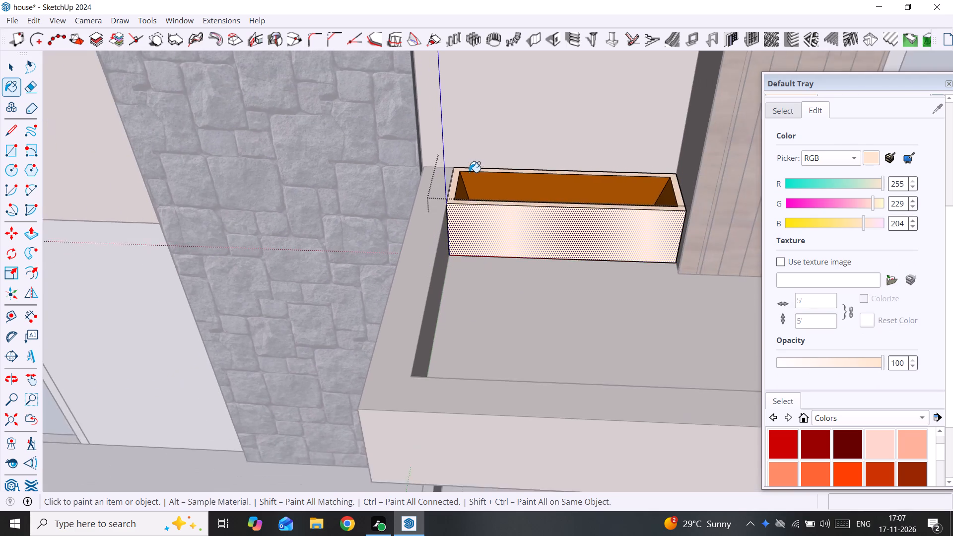
scroll(463, 199, "down", 5)
middle_click_drag(495, 193, 610, 156)
scroll(610, 156, "down", 7)
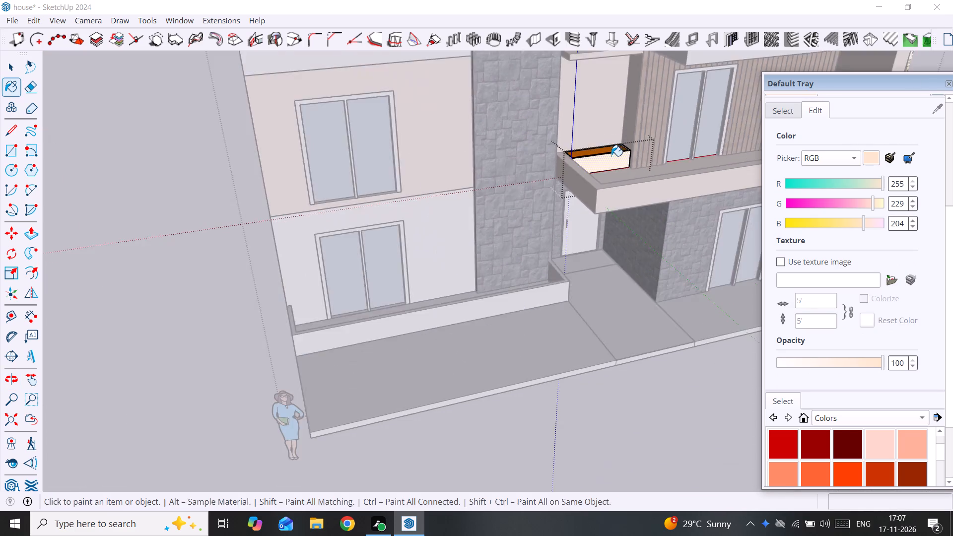
scroll(612, 156, "down", 5)
key("space")
left_click(308, 136)
Inside the roof group, select the connected parapet faces without the roof slab, paint them pale peach, RGB 255, 229, 204, and close the group.
triple_click(442, 84)
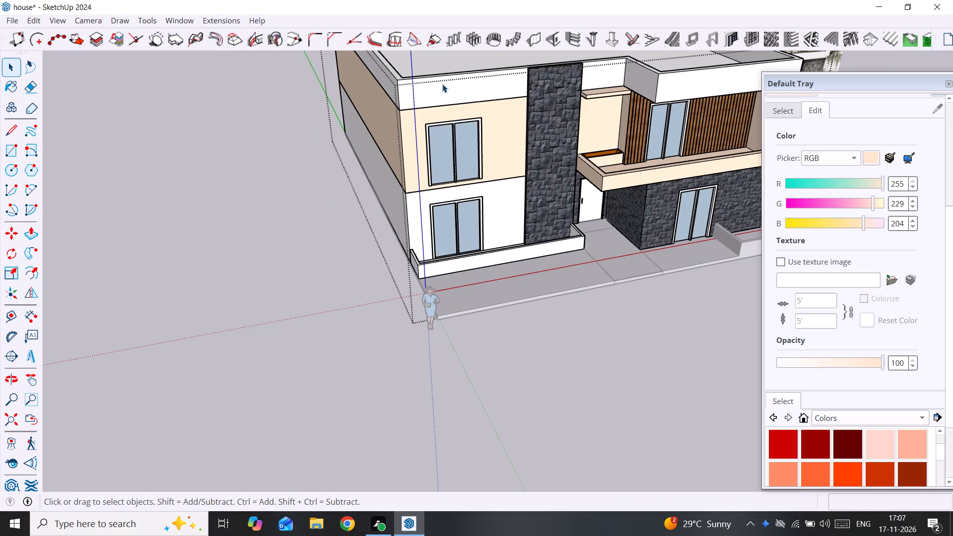
left_click(442, 84)
scroll(442, 84, "down", 1, "shift")
middle_click_drag(441, 86, 408, 168, "shift")
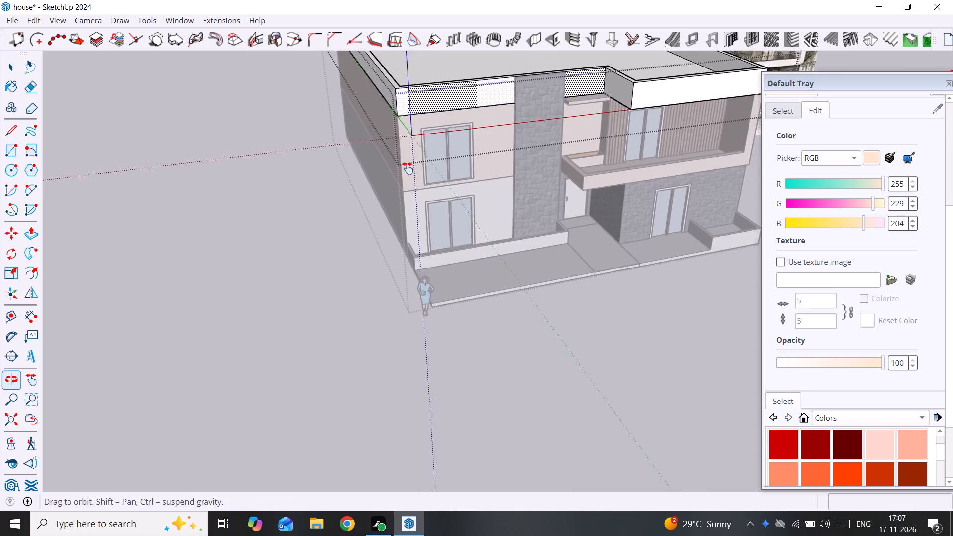
middle_click_drag(408, 168, 391, 250, "shift")
double_click(391, 250)
triple_click(391, 250)
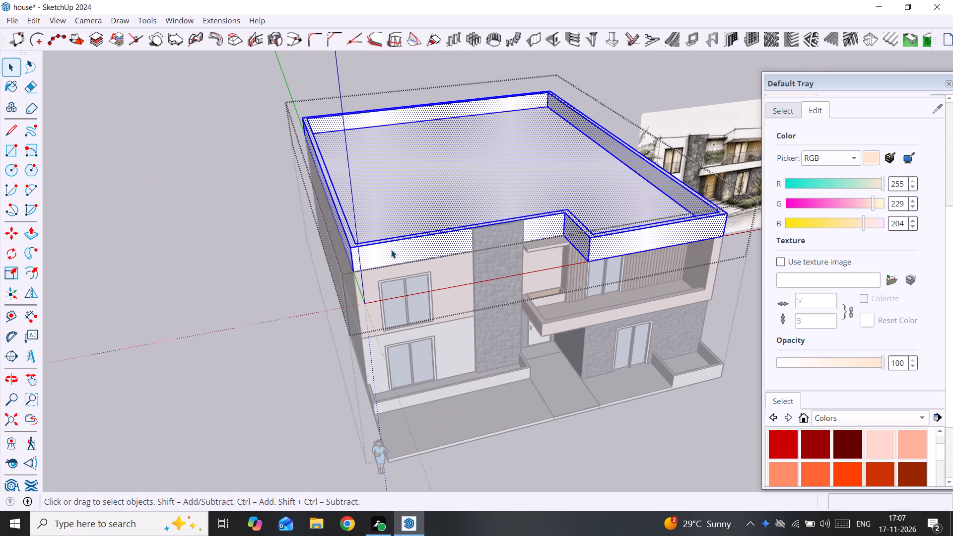
left_click(391, 250)
left_click(413, 209)
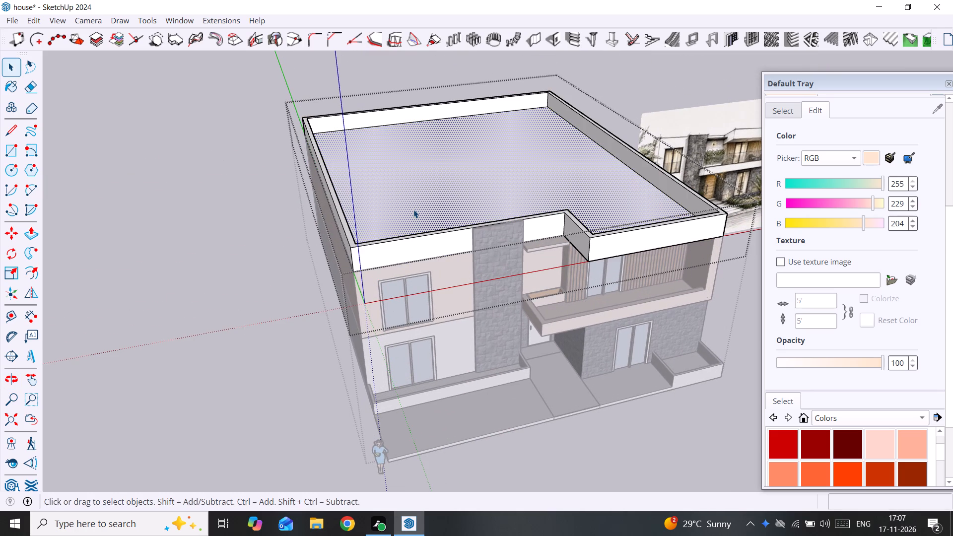
triple_click(408, 254)
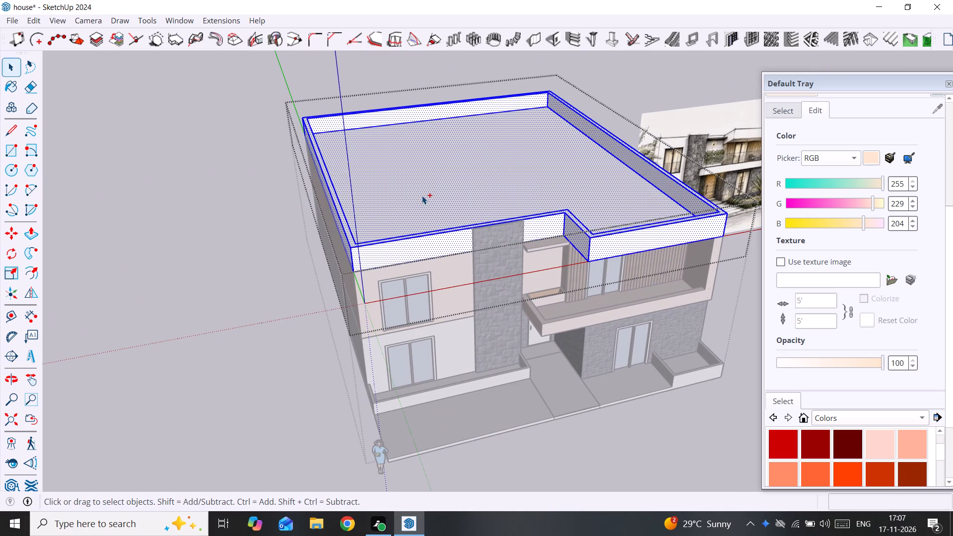
left_click(422, 196, "shift")
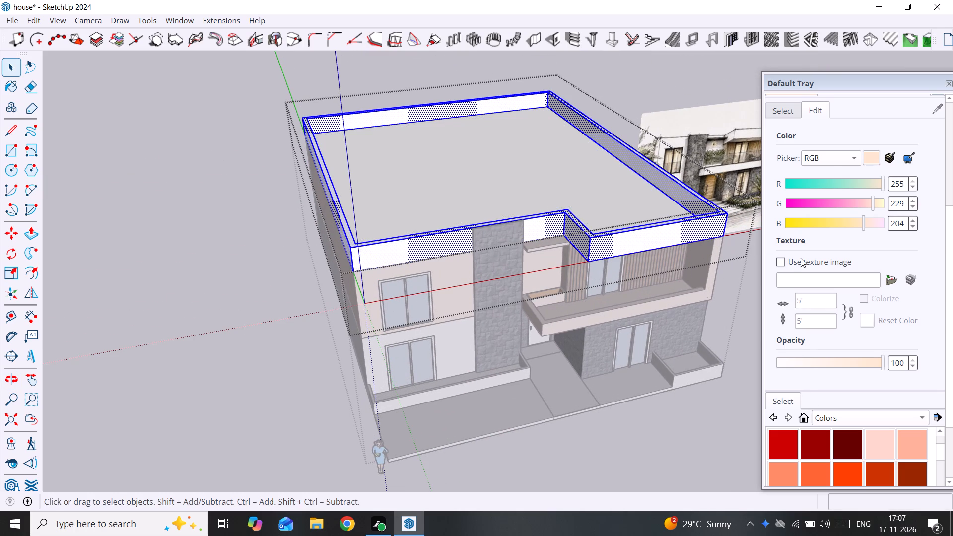
scroll(807, 255, "up", 2)
left_click(797, 141)
left_click(629, 250)
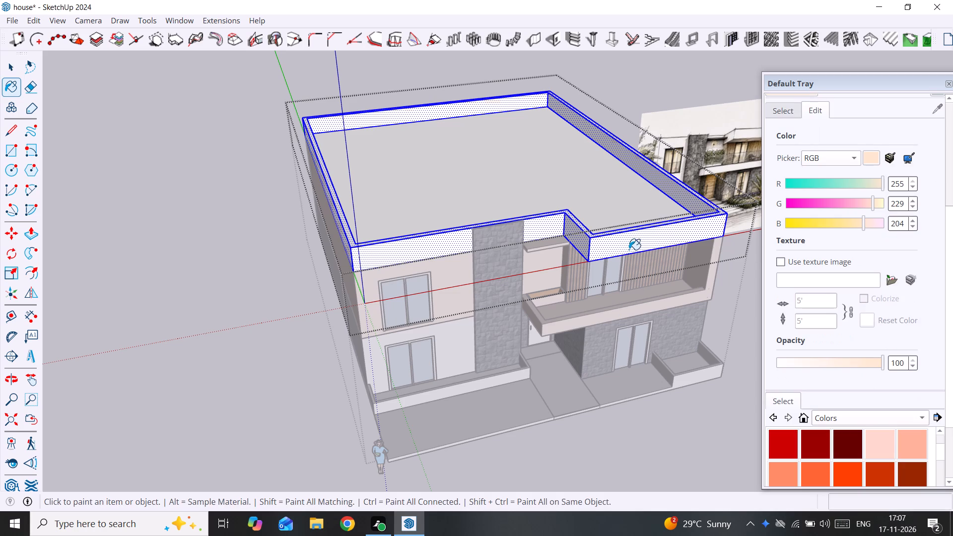
key("space")
left_click(168, 172)
Open the ground-floor group and paint the front wall around the window and the adjoining side wall pale peach, RGB 255, 229, 204.
scroll(221, 180, "down", 2)
middle_click_drag(369, 331, 408, 262)
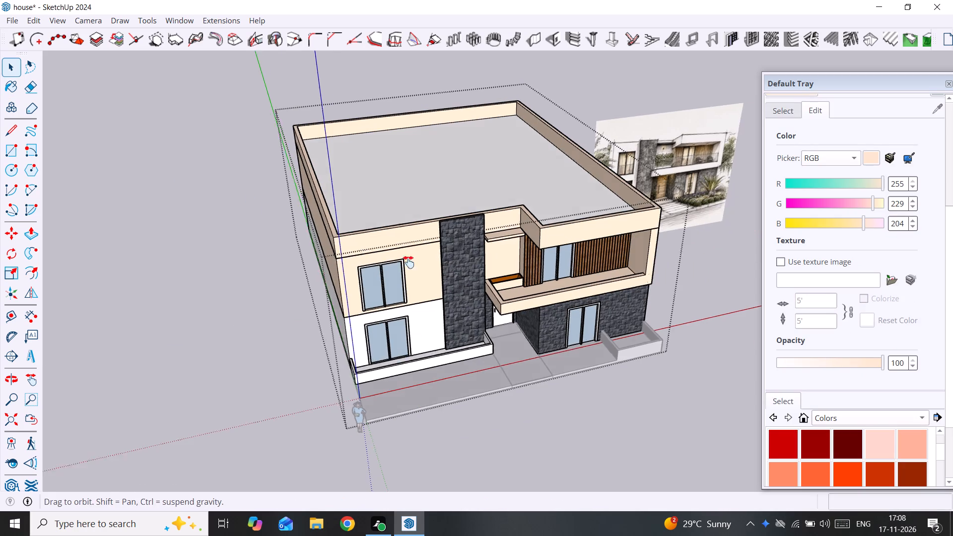
middle_click_drag(408, 262, 443, 201)
double_click(425, 211)
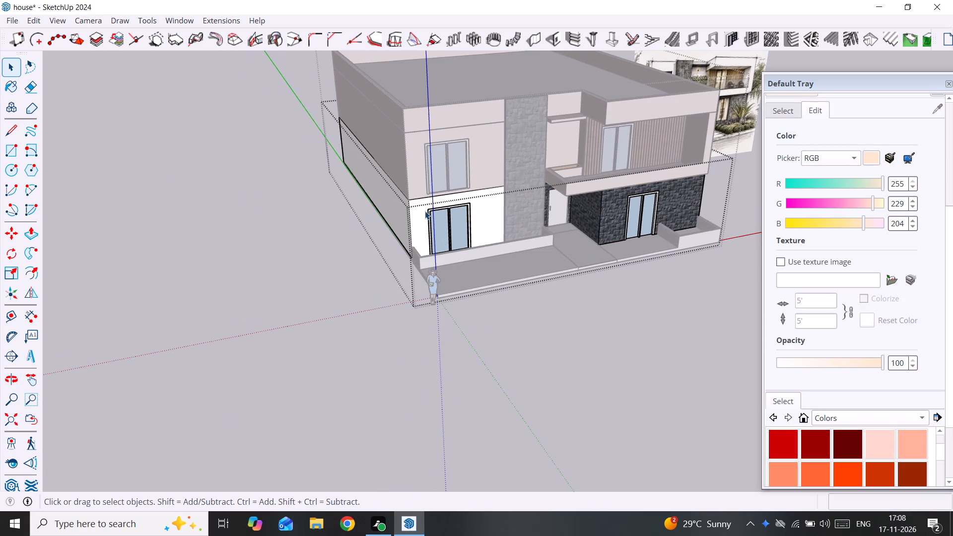
left_click(425, 211)
double_click(425, 211)
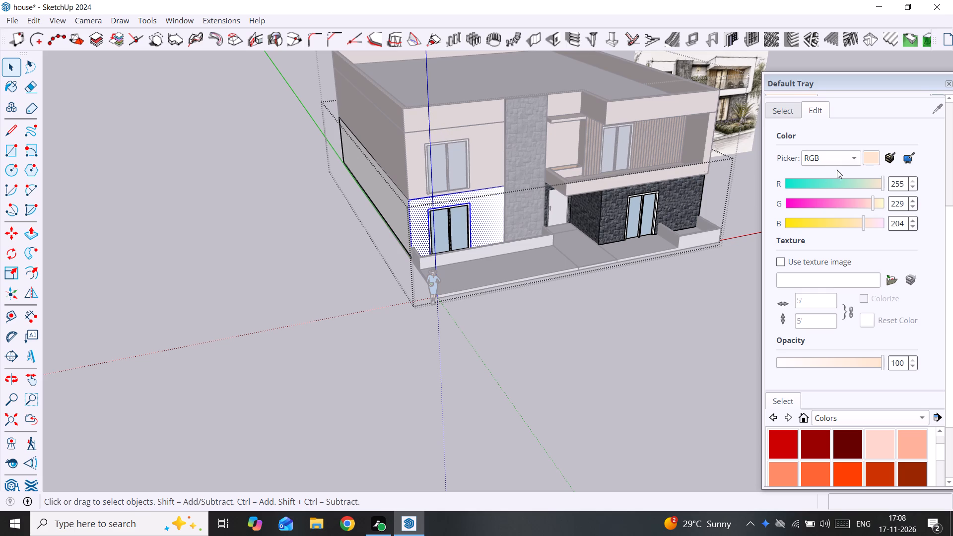
scroll(876, 109, "up", 3)
left_click(798, 188)
scroll(538, 214, "up", 5)
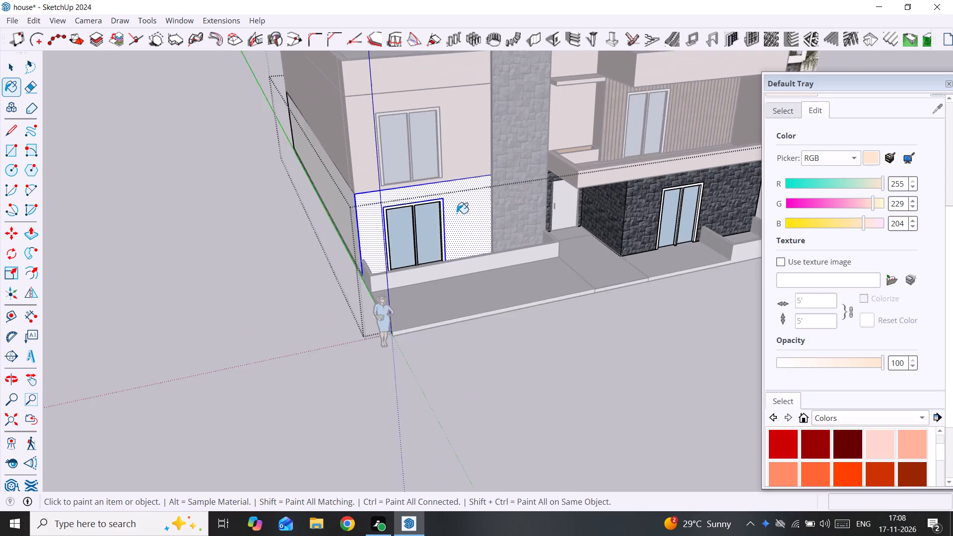
left_click(466, 195)
scroll(295, 220, "up", 3)
middle_click_drag(309, 218, 467, 201)
left_click(365, 207)
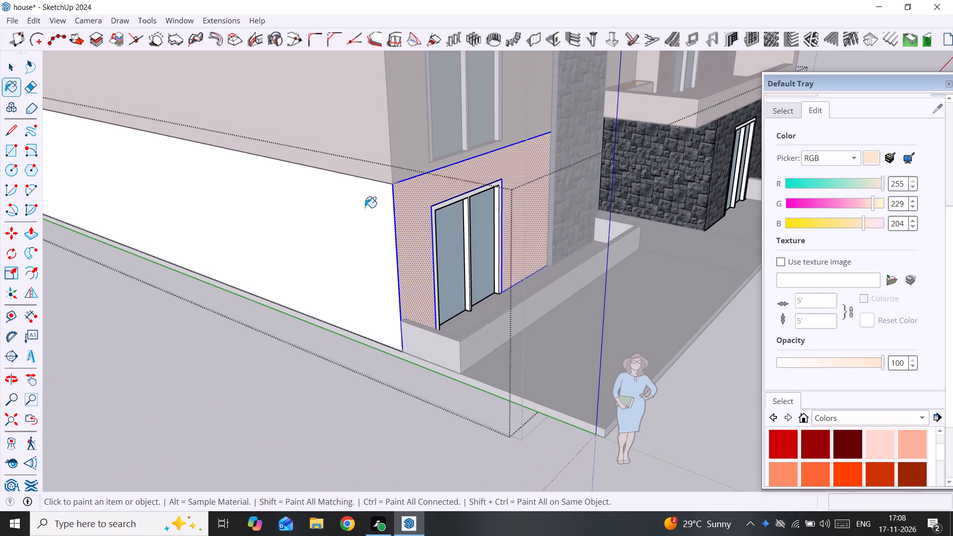
Paint the ground floor's rear wall and the opposite side wall pale peach, RGB 255, 229, 204, and close the group.
scroll(359, 237, "down", 16)
middle_click_drag(185, 255, 735, 228)
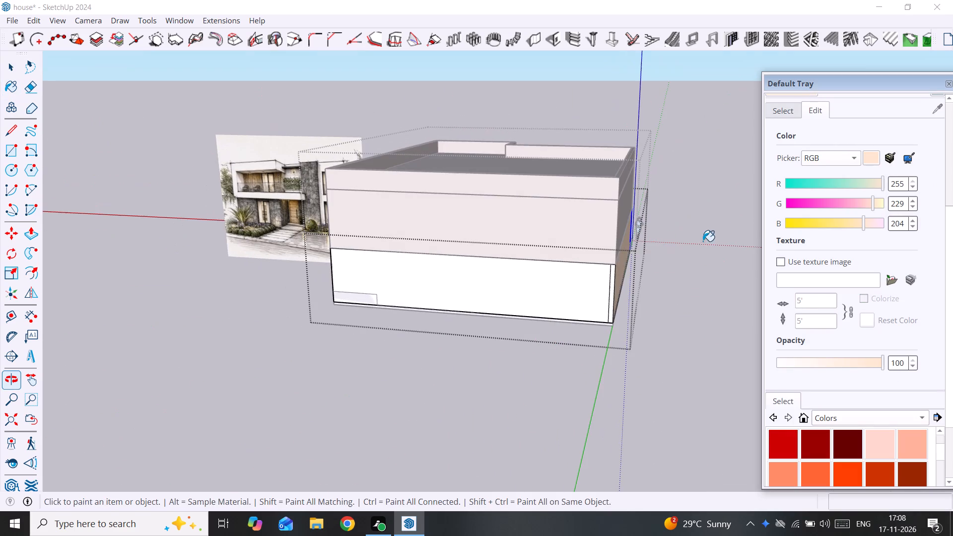
left_click(546, 288)
middle_click_drag(261, 276, 573, 268)
left_click(573, 268)
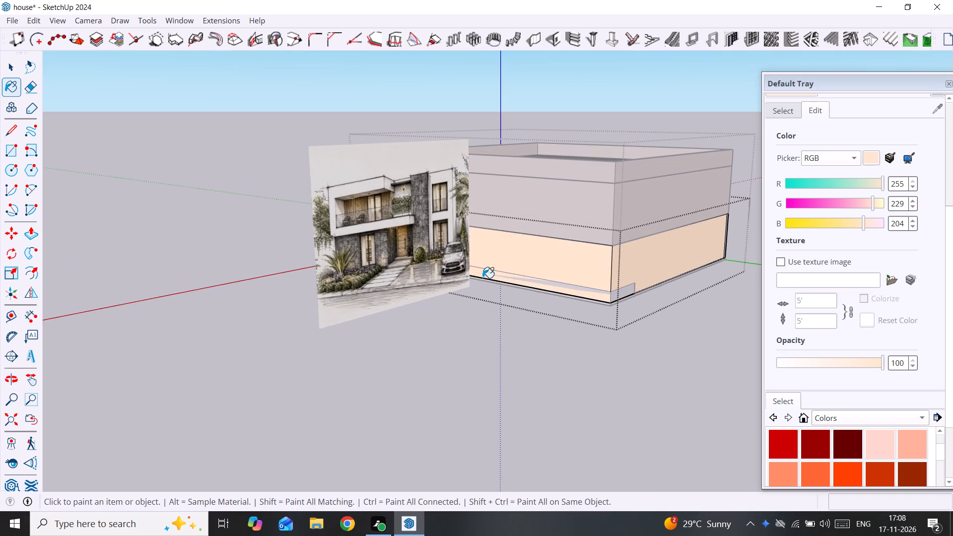
middle_click_drag(199, 285, 545, 317)
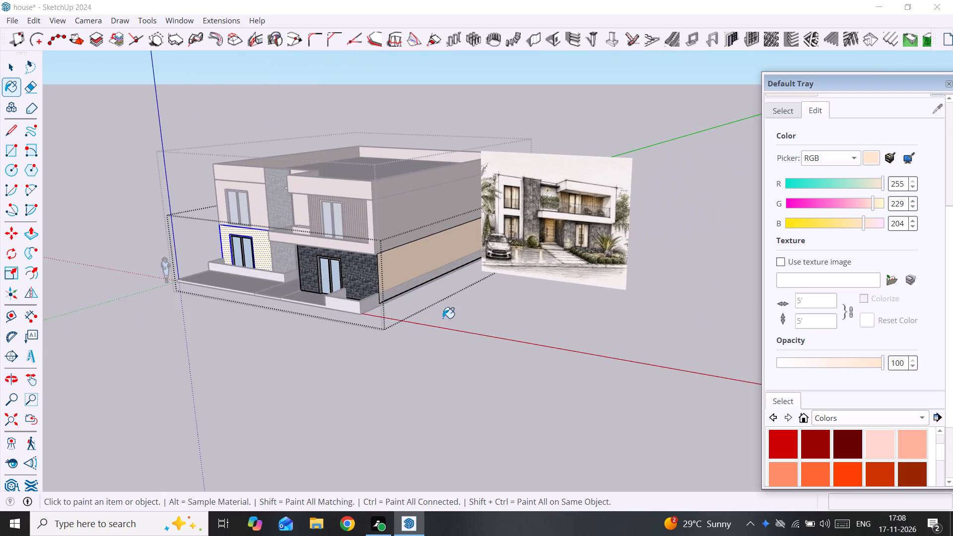
middle_click_drag(443, 318, 664, 329, "shift")
key("space")
left_click(340, 451)
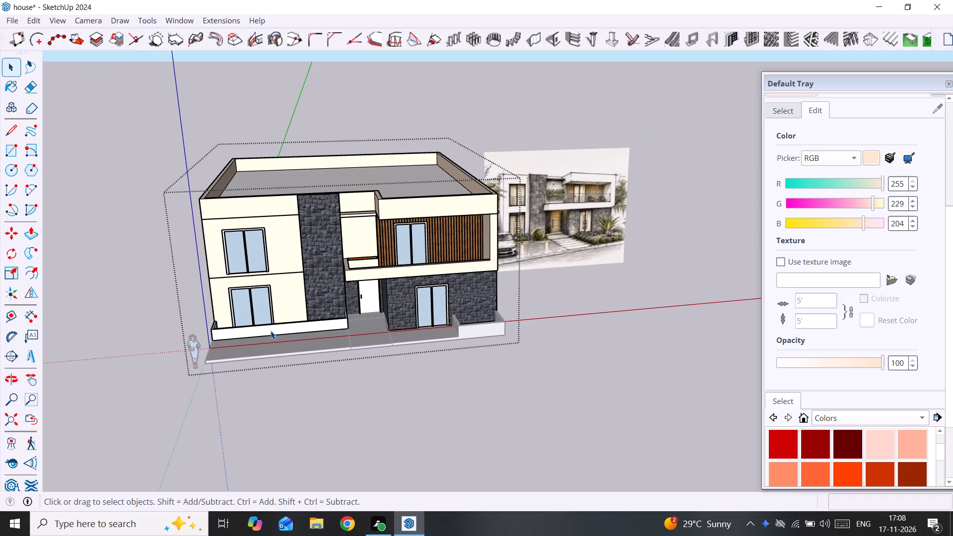
Inside the long planter group below the ground-floor window, select the connected faces, paint them pale peach, RGB 255, 229, 204, and close the group.
scroll(271, 331, "up", 2)
middle_click_drag(286, 316, 475, 292)
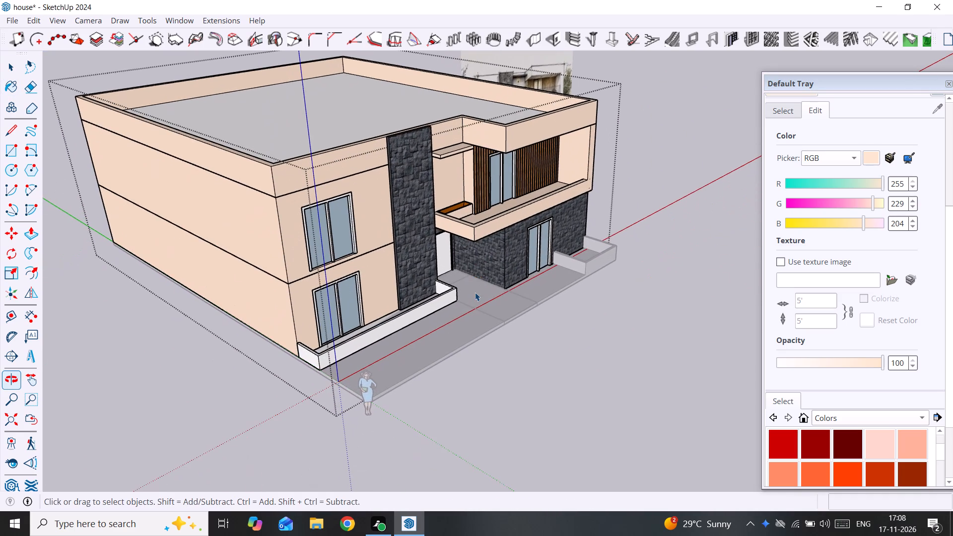
scroll(438, 294, "up", 4)
double_click(421, 313)
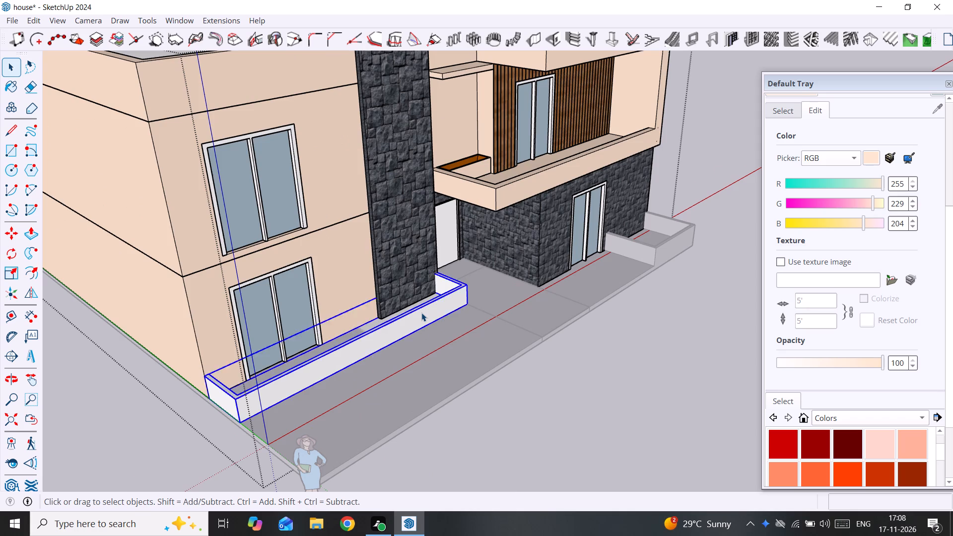
left_click(421, 313)
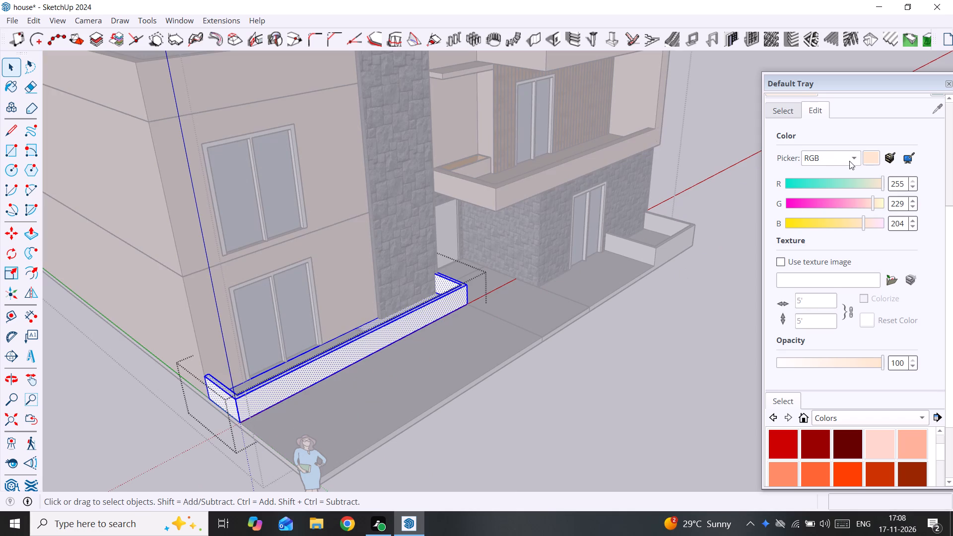
scroll(877, 119, "up", 4)
left_click(793, 228)
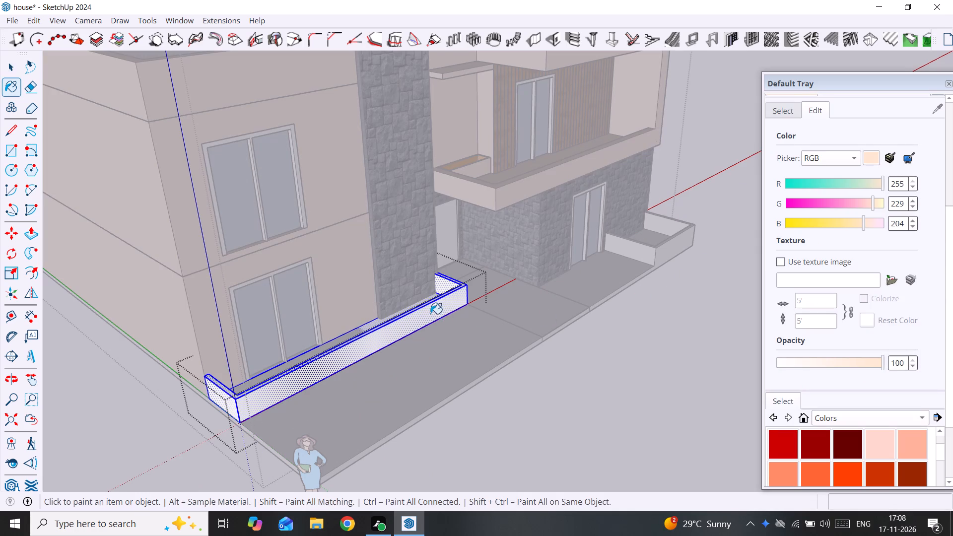
left_click(428, 313)
key("space")
left_click(534, 449)
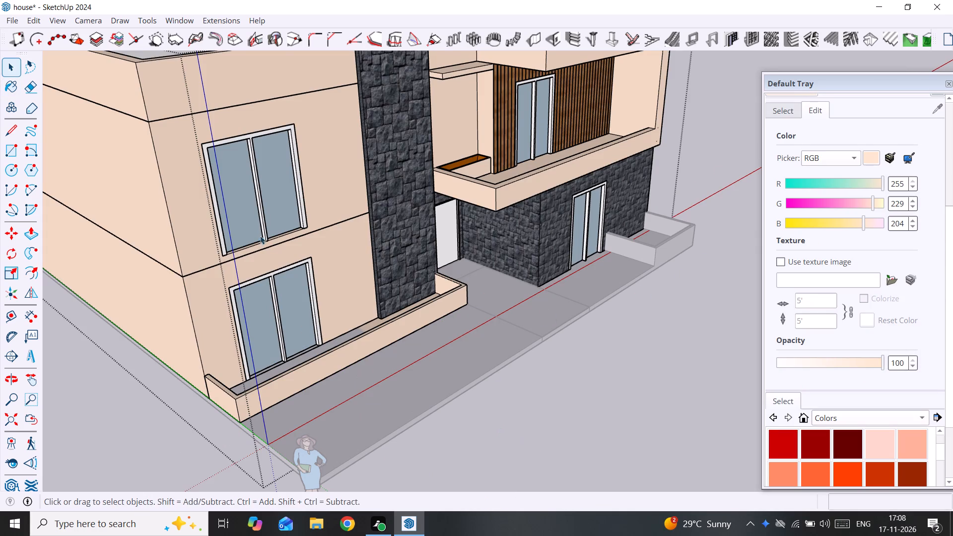
Paint the front face of the upper-floor window frame beside the stone column with Color C01, pale peach, and close the window and upper-floor groups.
scroll(297, 154, "up", 3)
left_click(298, 153)
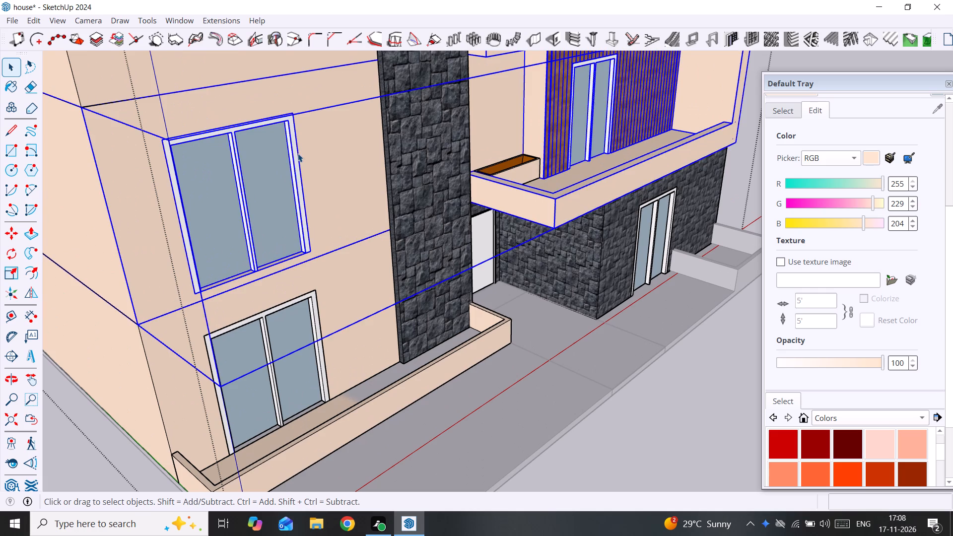
triple_click(296, 150)
left_click(295, 150)
double_click(294, 150)
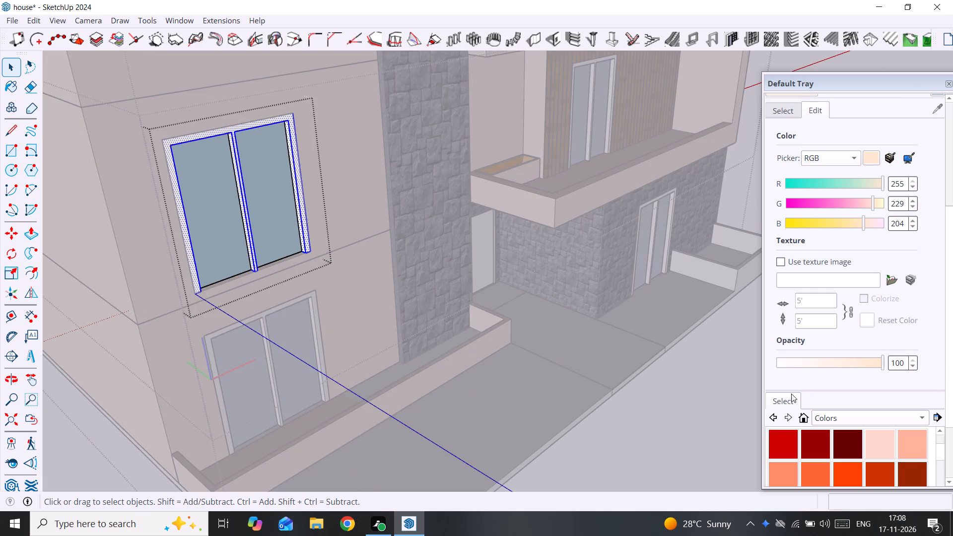
scroll(836, 108, "up", 5)
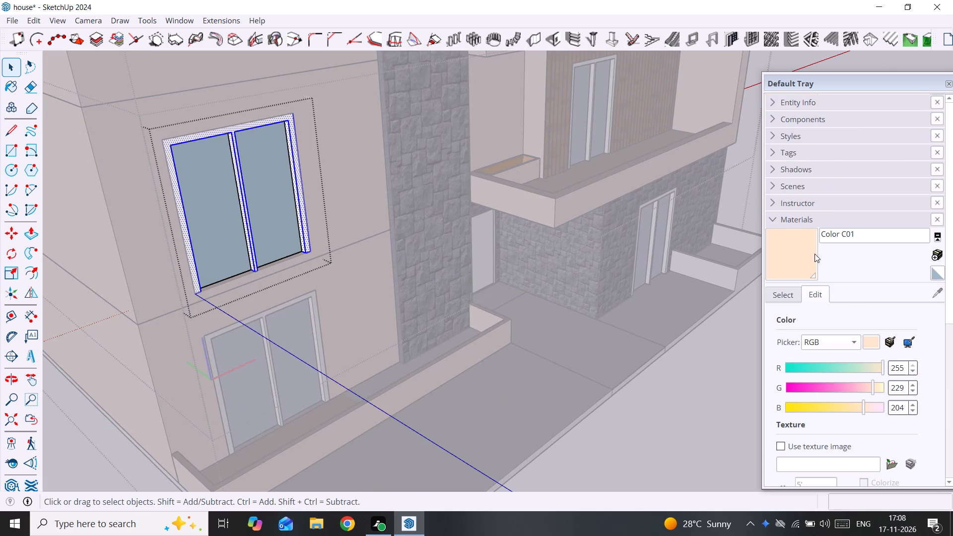
left_click(811, 258)
left_click(292, 130)
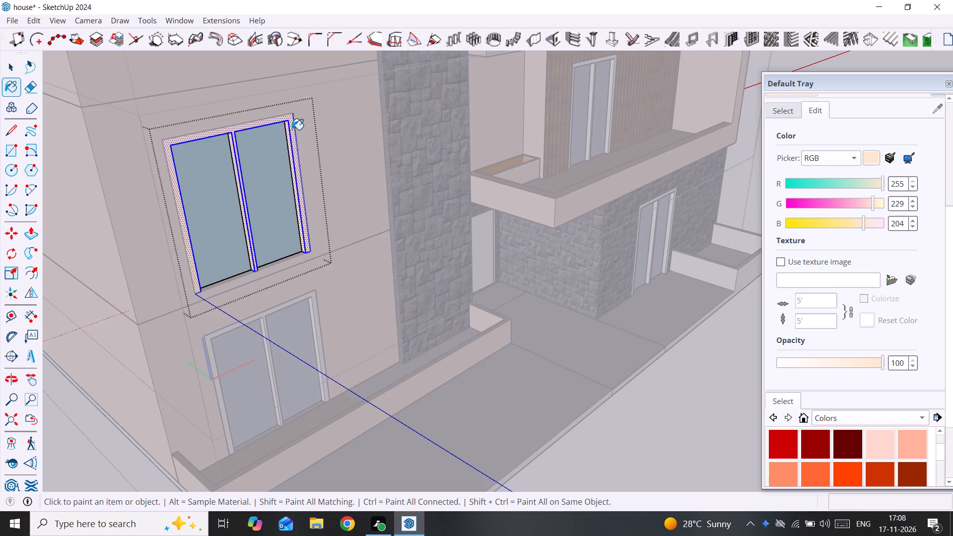
scroll(297, 132, "down", 4)
key("space")
left_click(604, 351)
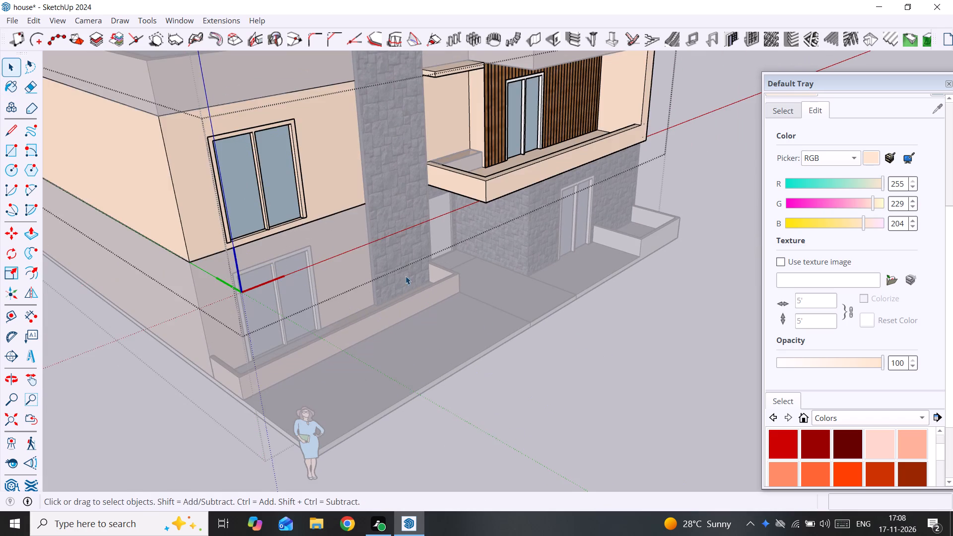
scroll(351, 240, "up", 3)
scroll(311, 260, "up", 4)
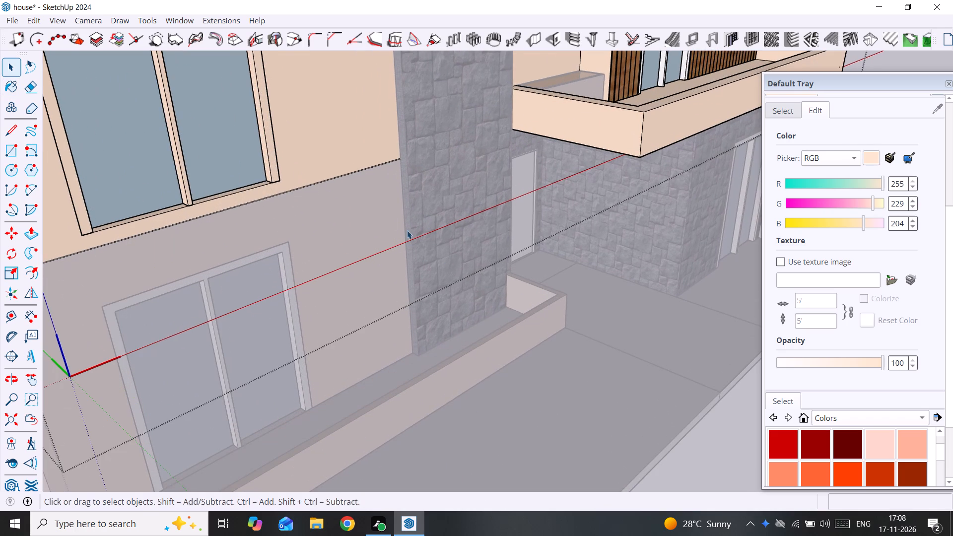
left_click(659, 339)
Open the ground-floor window group above the planter and paint the frame's front face with Color C01, pale peach.
left_click(273, 250)
double_click(273, 250)
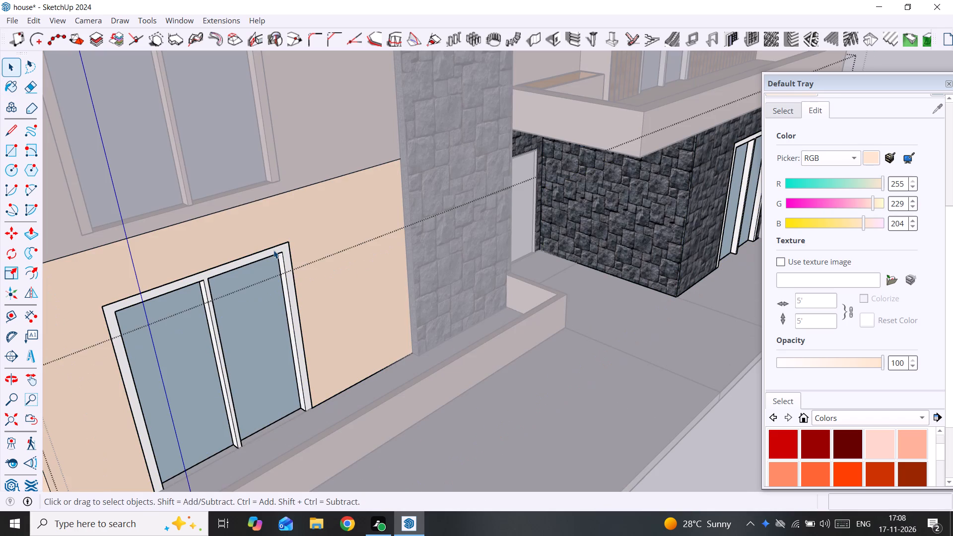
left_click(281, 250)
left_click(285, 249)
double_click(285, 249)
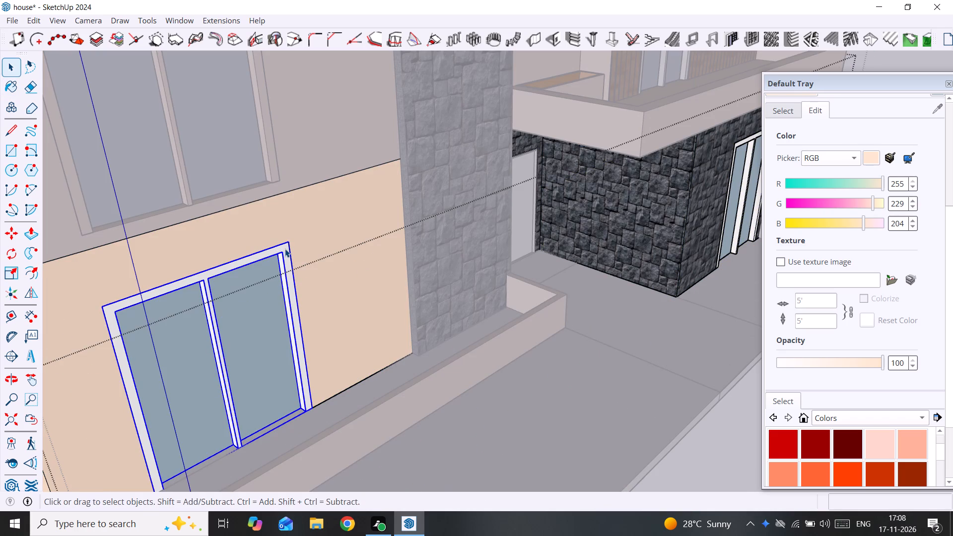
left_click(285, 249)
double_click(285, 249)
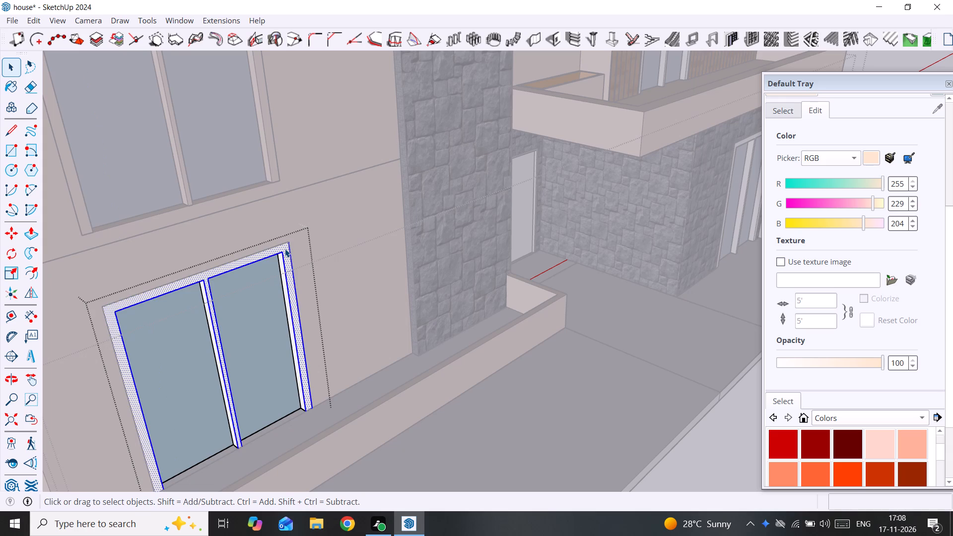
scroll(823, 87, "up", 4)
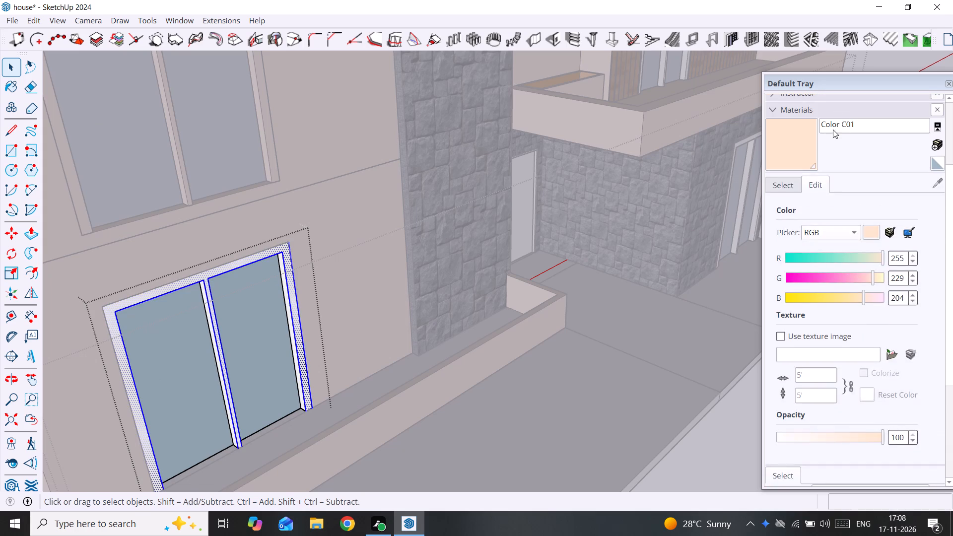
left_click(801, 148)
left_click(286, 251)
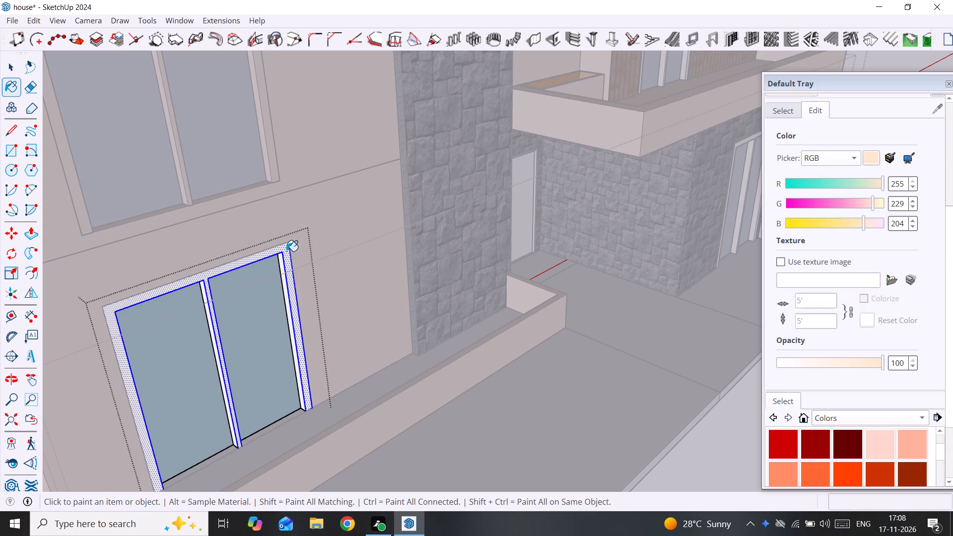
Paint the inner side faces of the ground-floor window's jambs and both sides of its mullion with Color C01, and close the window group.
scroll(279, 262, "up", 4)
left_click(281, 262)
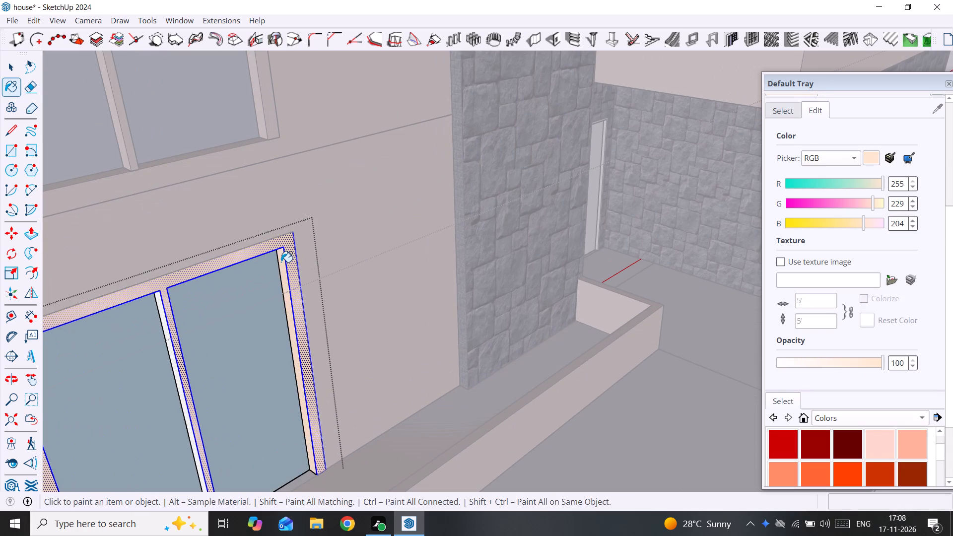
scroll(281, 261, "down", 3)
middle_click_drag(283, 241, 325, 111)
scroll(254, 159, "up", 3)
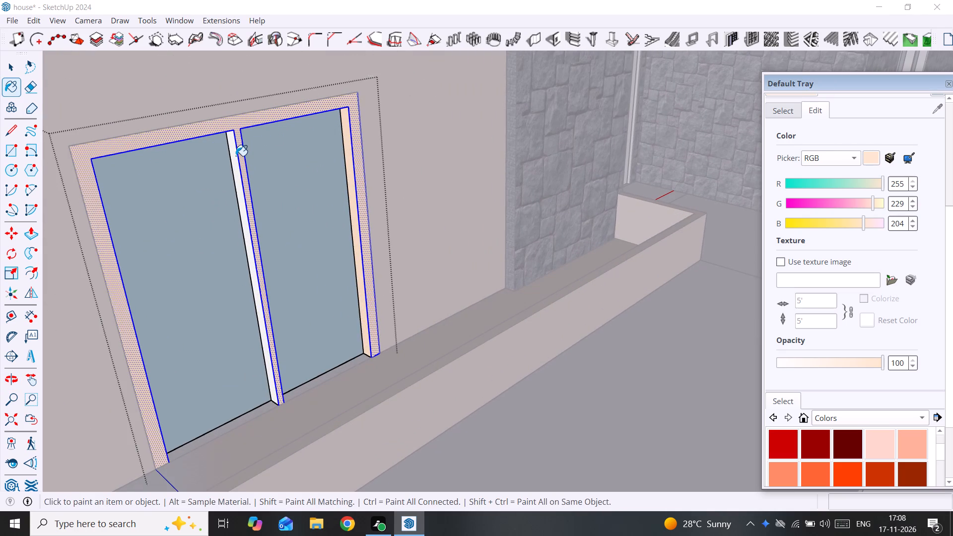
left_click(236, 156)
middle_click_drag(236, 156, 52, 216)
middle_click_drag(60, 212, 429, 117, "shift")
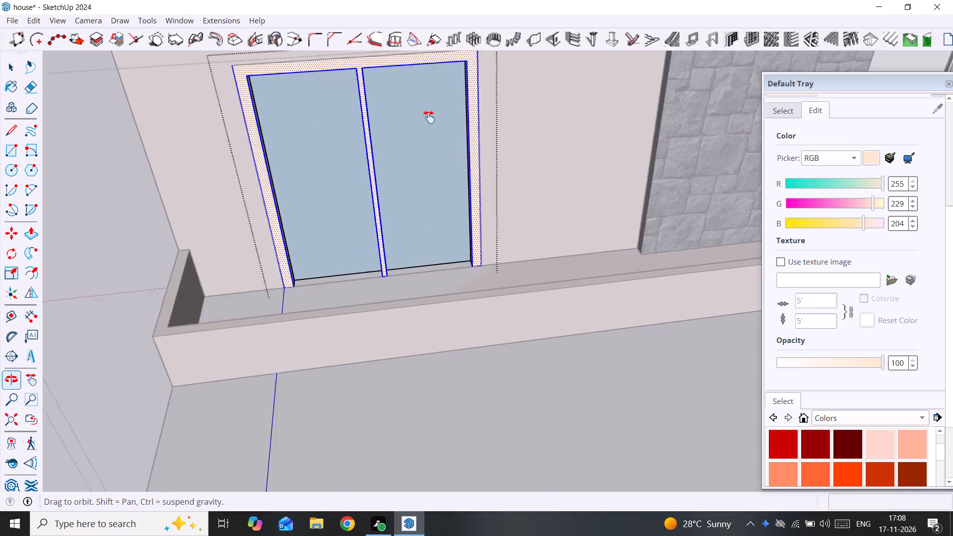
middle_click_drag(429, 117, 236, 145, "shift")
scroll(410, 110, "up", 5)
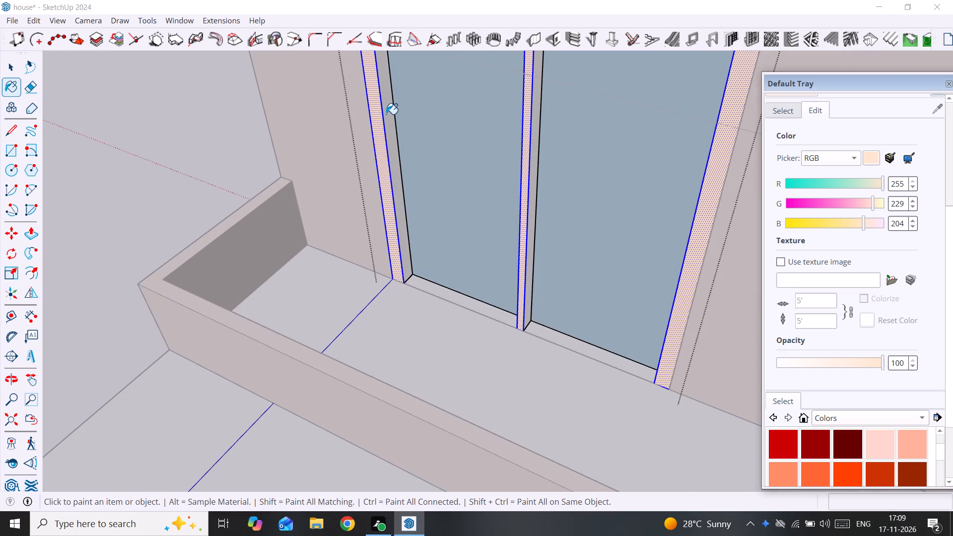
left_click(386, 114)
left_click(536, 122)
key("space")
scroll(476, 150, "down", 7)
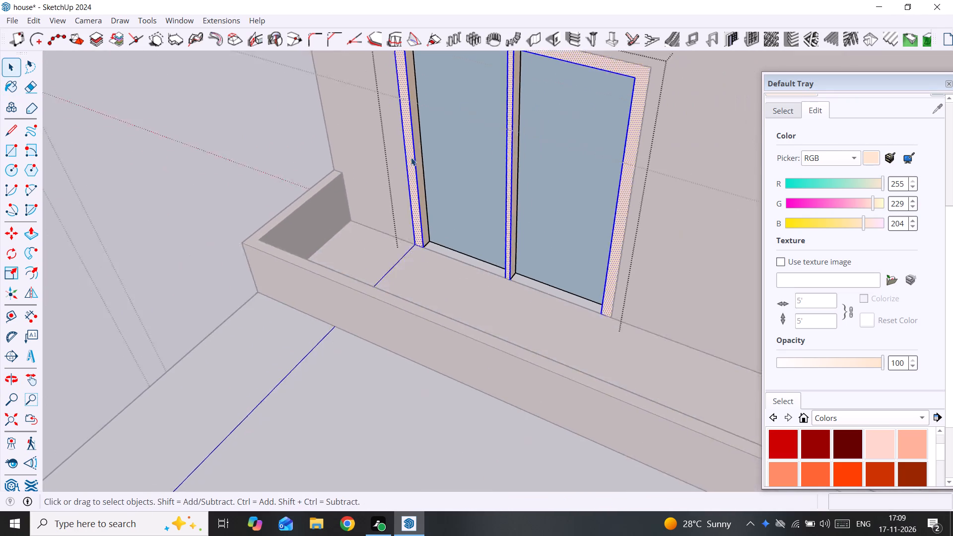
scroll(411, 157, "down", 8)
middle_click_drag(283, 162, 488, 237)
left_click(378, 164)
Paint the connected frame faces of the ground-floor window above the planter with the dark brown Wood 01 texture, and close its groups.
scroll(373, 152, "down", 4)
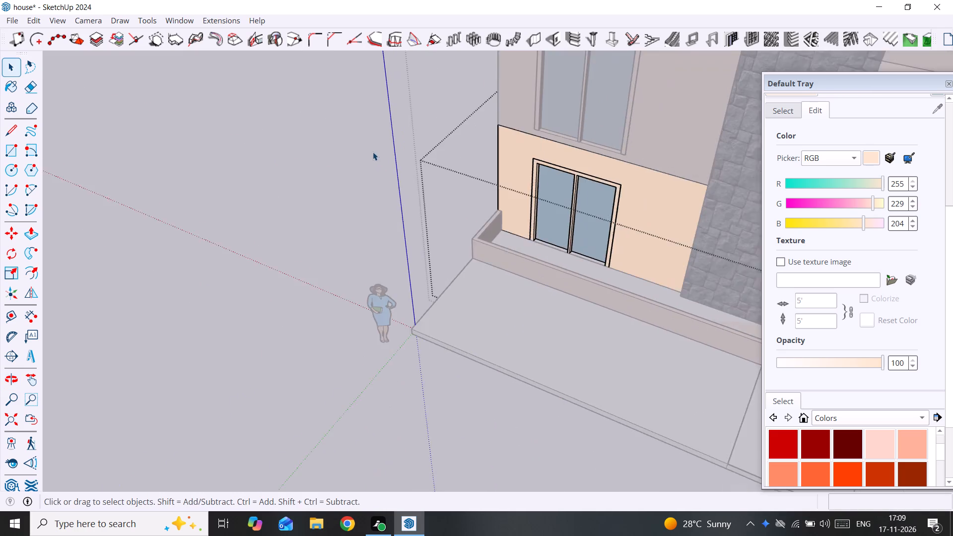
middle_click_drag(365, 157, 477, 262, "shift")
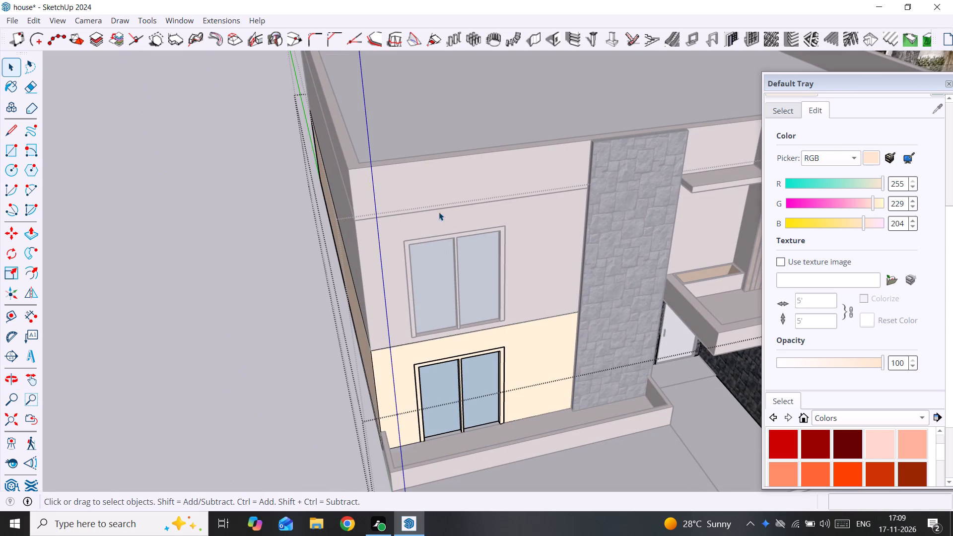
scroll(466, 311, "up", 6)
middle_click_drag(469, 337, 471, 121)
scroll(501, 140, "up", 4)
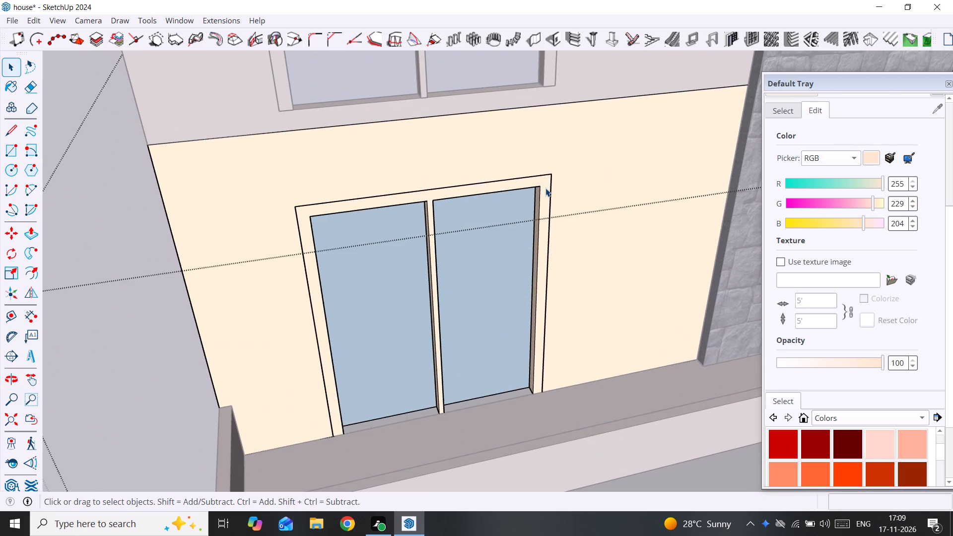
triple_click(545, 188)
scroll(545, 188, "down", 4)
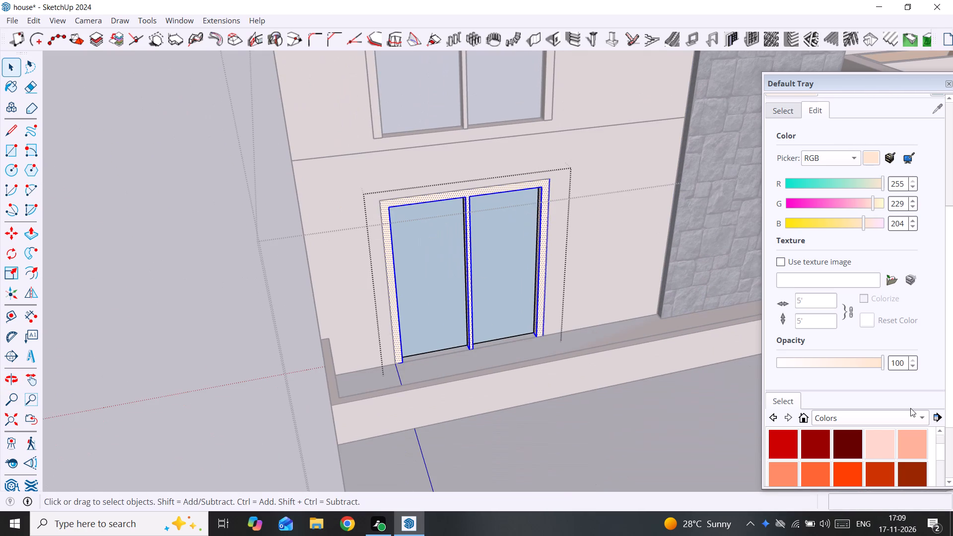
left_click(892, 415)
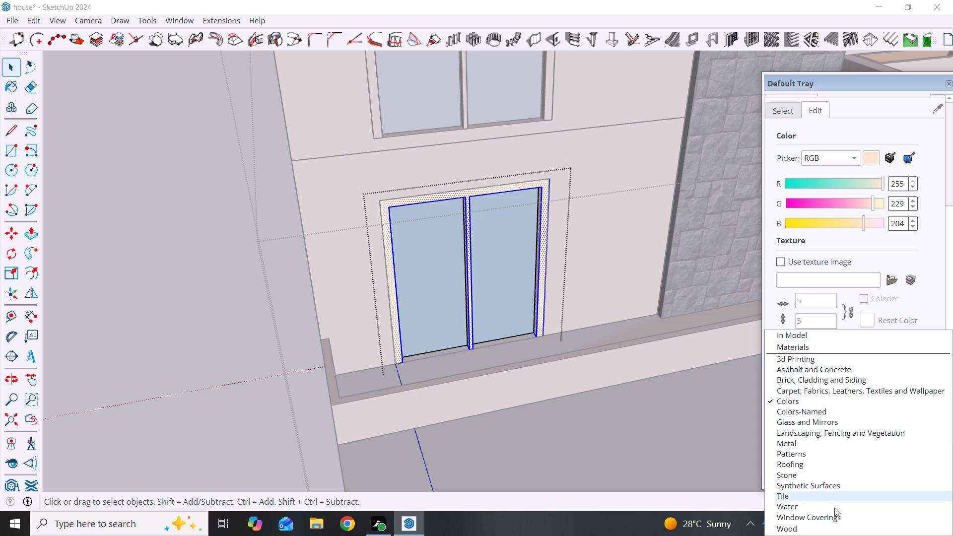
left_click(832, 532)
scroll(828, 359, "down", 6)
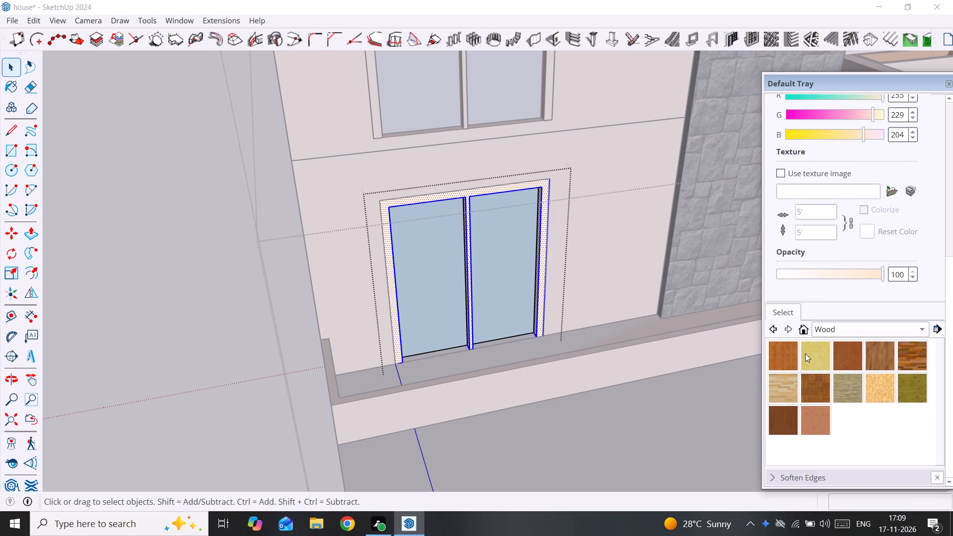
left_click(788, 424)
scroll(526, 205, "up", 2)
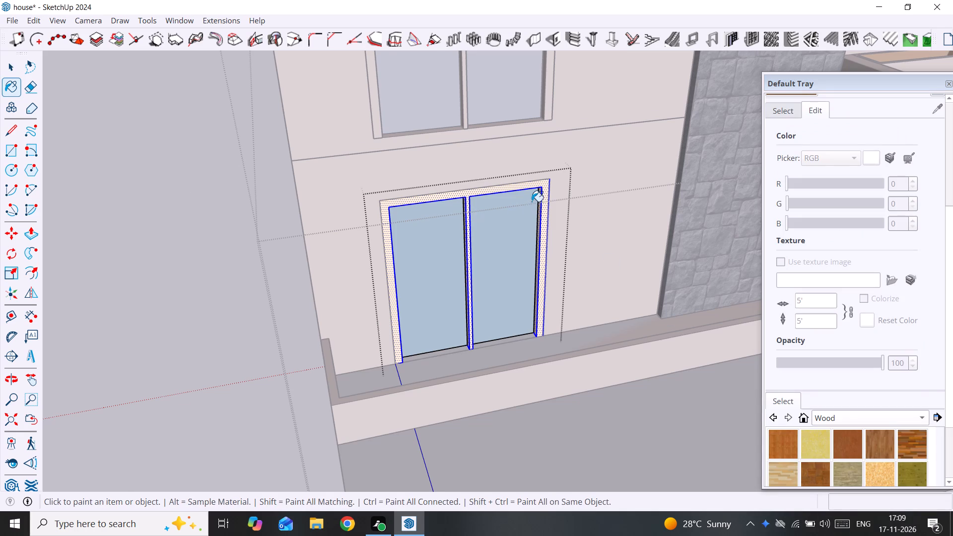
scroll(532, 201, "up", 1)
left_click(551, 187)
scroll(520, 215, "up", 4)
middle_click_drag(512, 219, 583, 184)
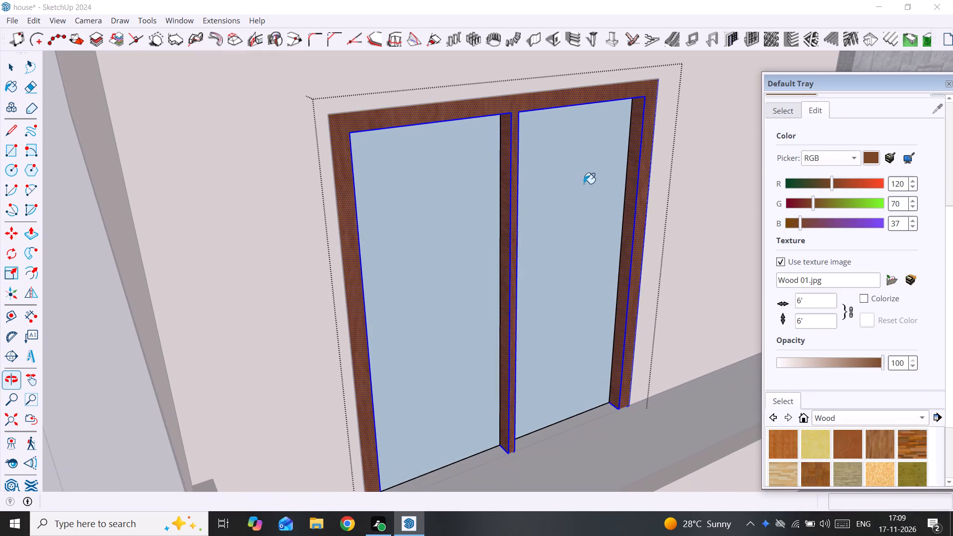
scroll(511, 184, "down", 11)
middle_click_drag(509, 211, 455, 419)
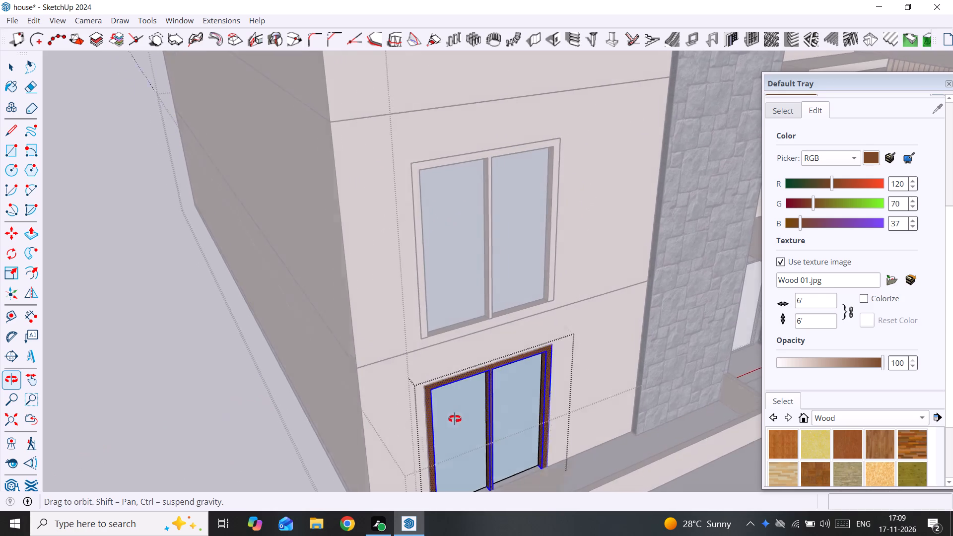
middle_click_drag(455, 419, 448, 414)
key("space")
left_click(320, 261)
left_click(369, 236)
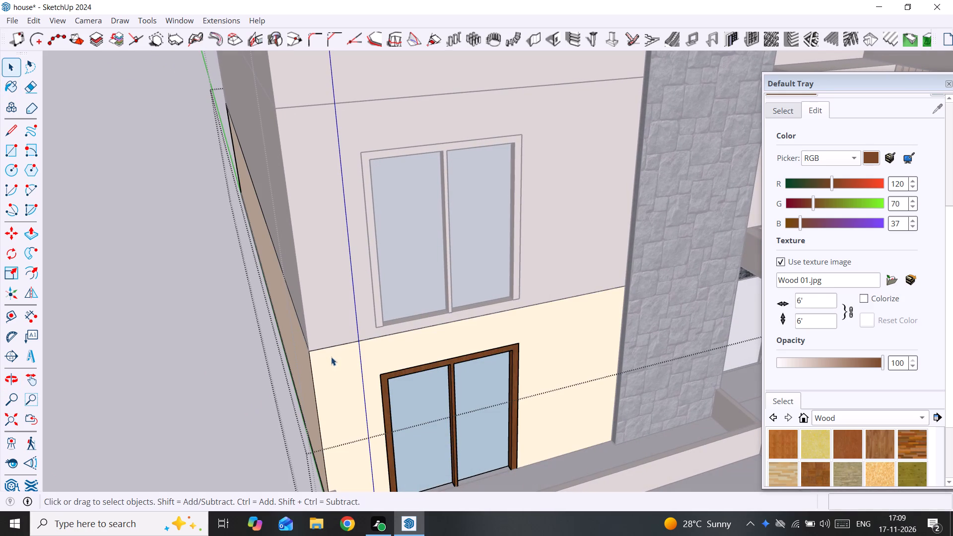
left_click(331, 357)
left_click(149, 236)
Open the upper-floor window group beside the stone column and paint its connected frame faces with the same dark brown Wood 01 texture.
left_click(372, 194)
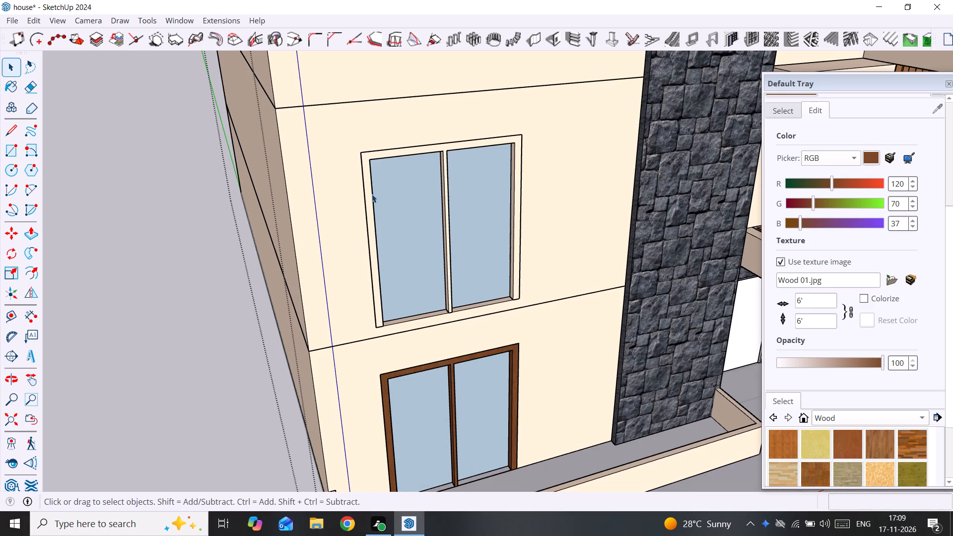
triple_click(372, 194)
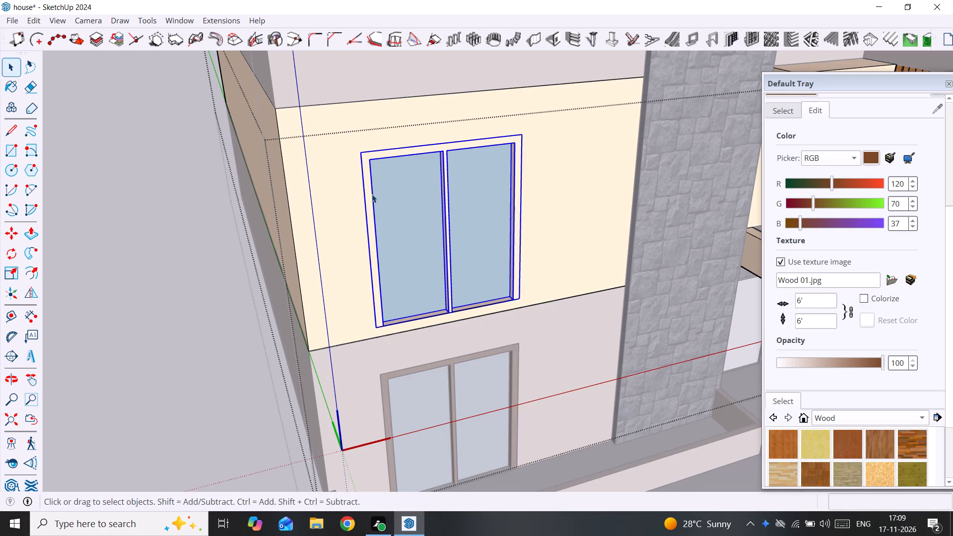
triple_click(372, 194)
double_click(372, 194)
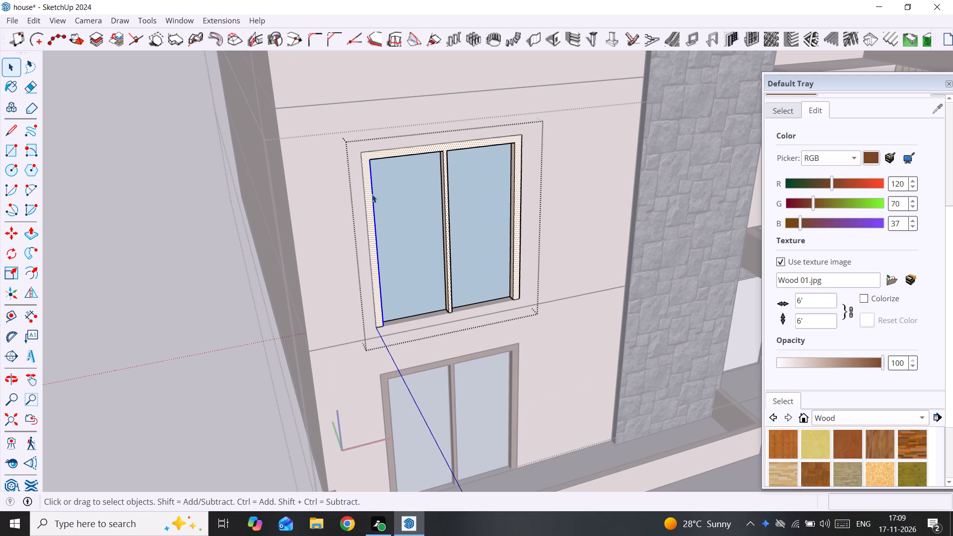
triple_click(372, 194)
left_click(372, 194)
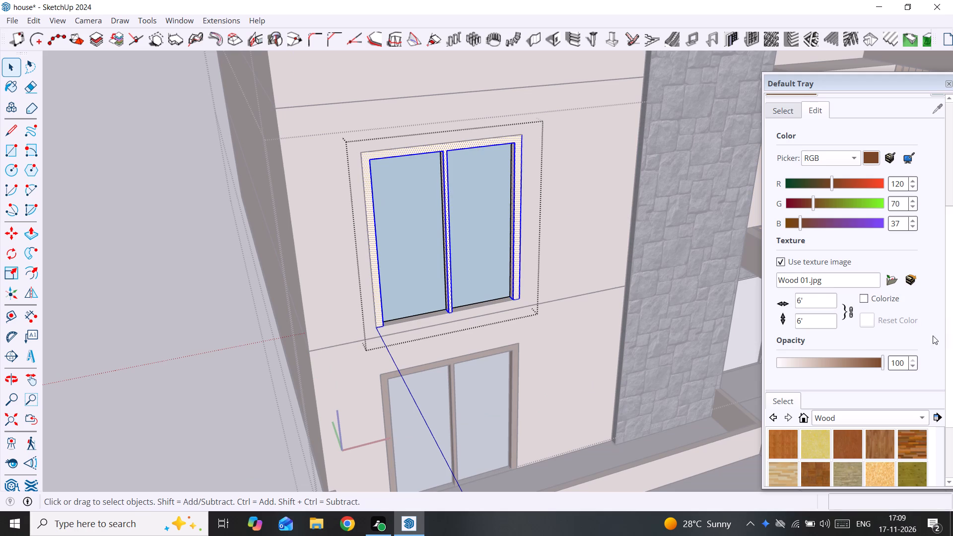
scroll(812, 460, "down", 4)
scroll(915, 377, "down", 4)
left_click(797, 434)
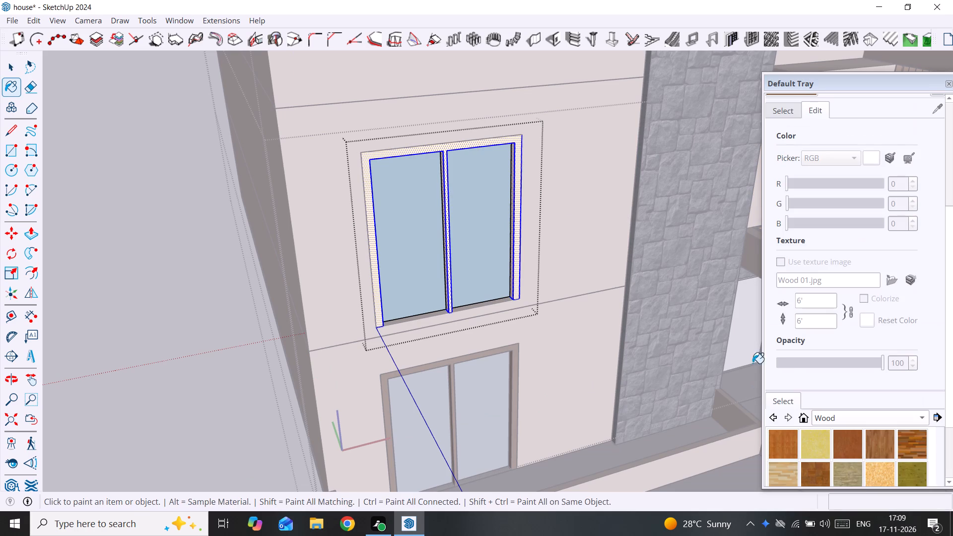
left_click(519, 165)
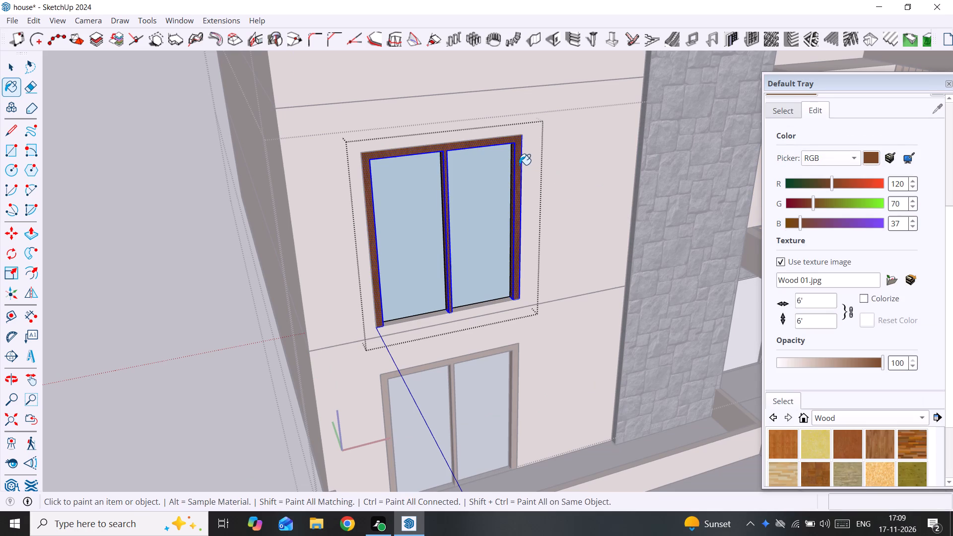
key("space")
left_click(234, 167)
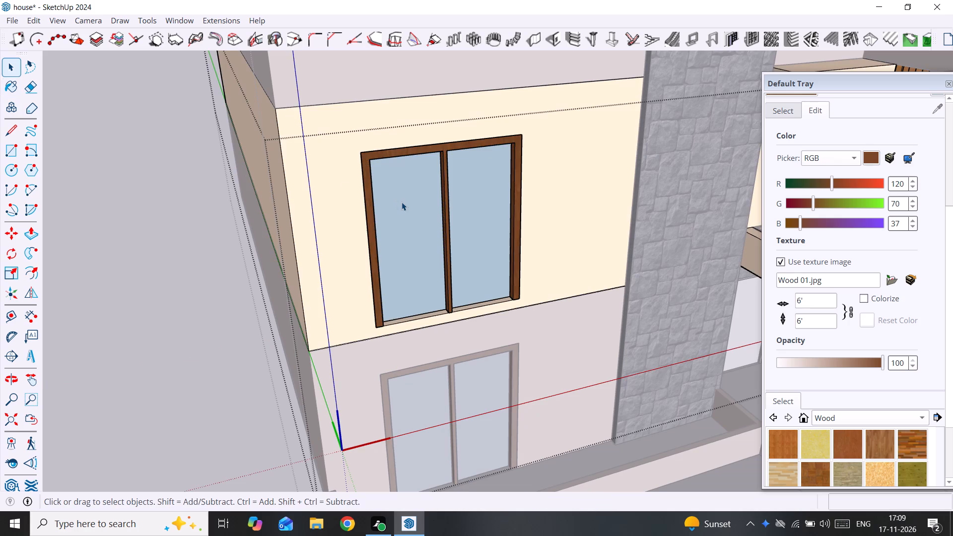
Paint the upper-floor window's glass panes with the translucent gray from Glass and Mirrors, RGB 128, 128, 128 at 50 opacity, and close the groups.
double_click(402, 202)
left_click(405, 204)
left_click(406, 205)
double_click(417, 205)
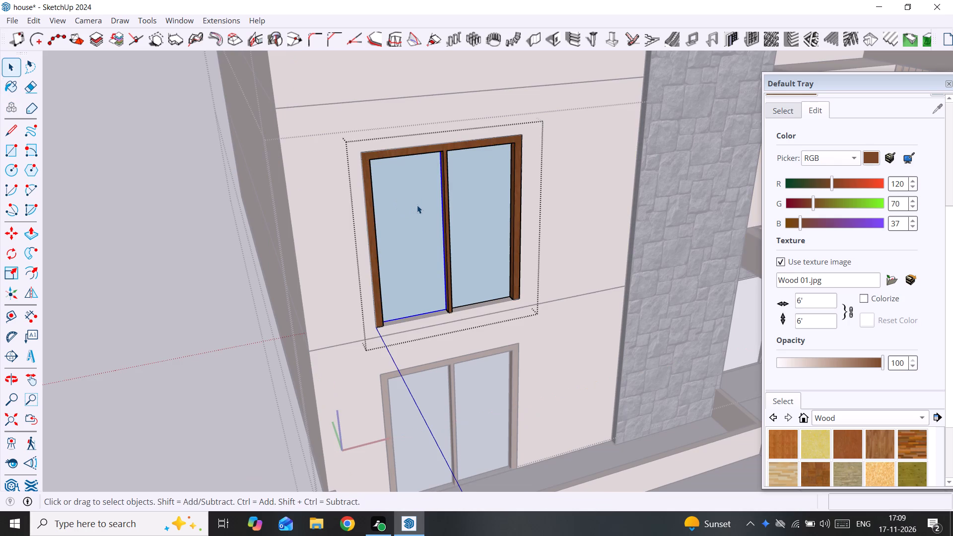
left_click(420, 204)
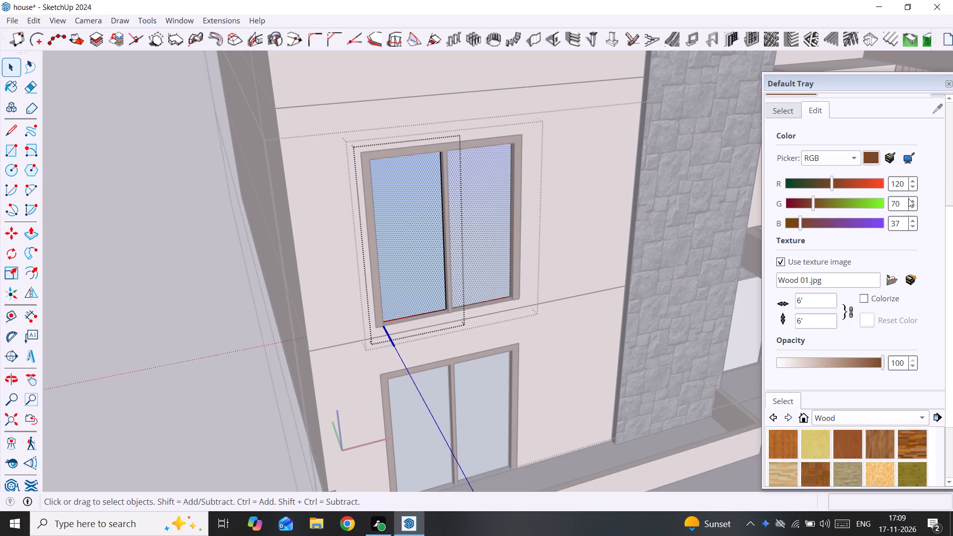
scroll(825, 190, "down", 9)
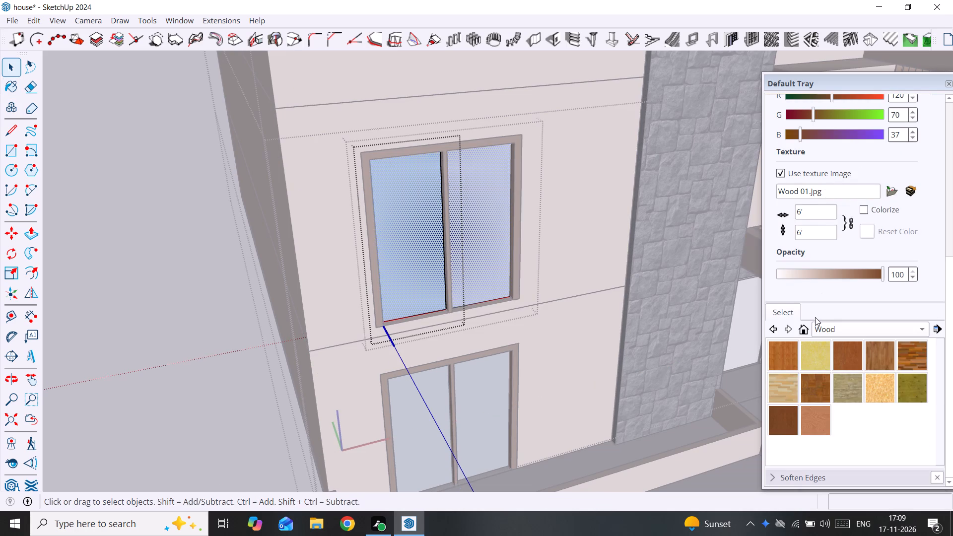
left_click(819, 325)
scroll(822, 204, "down", 1)
left_click(824, 218)
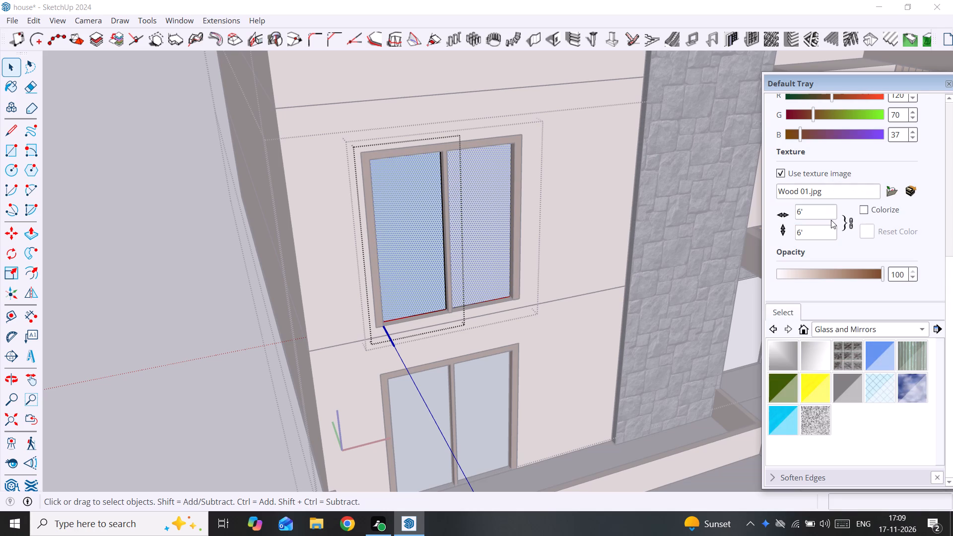
scroll(831, 220, "down", 3)
left_click(854, 378)
left_click(418, 193)
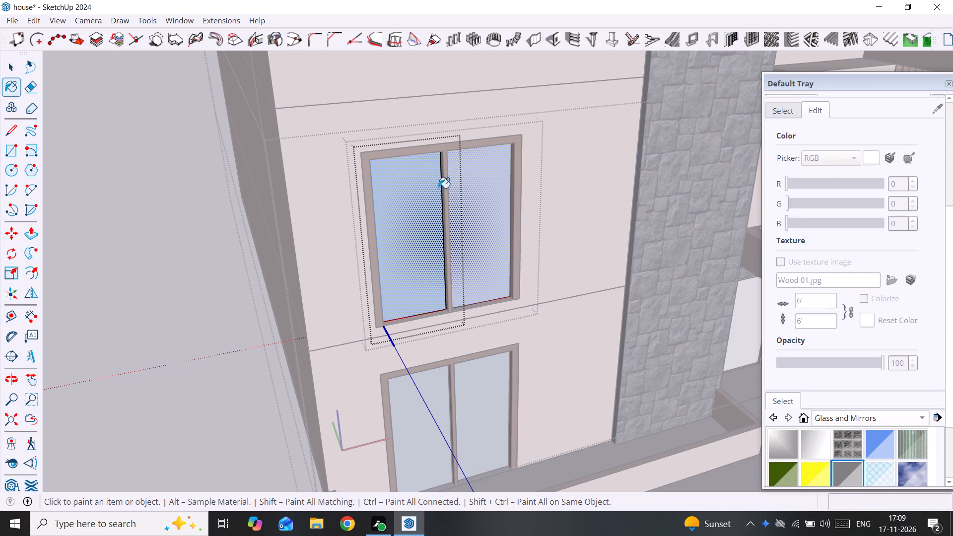
key("space")
left_click(252, 176)
scroll(234, 176, "up", 2)
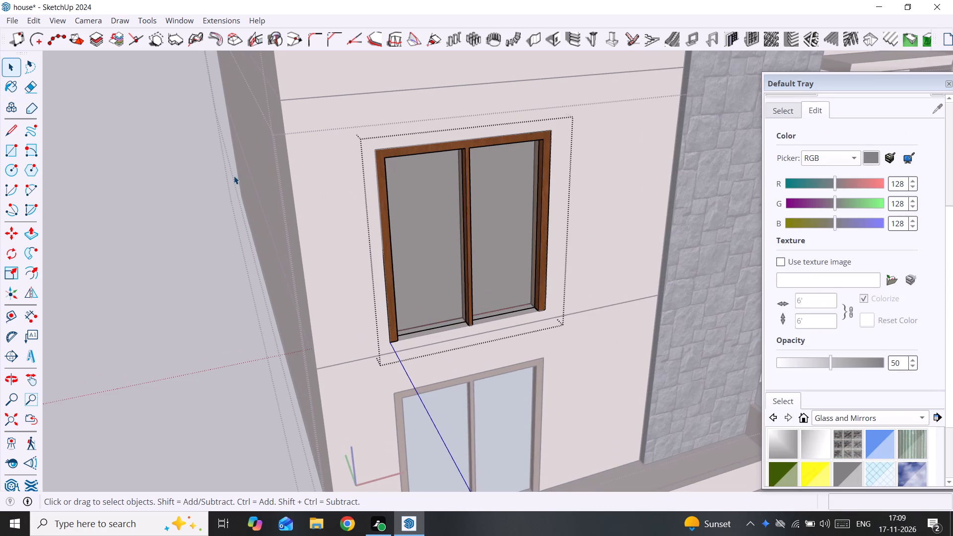
middle_click_drag(220, 175, 133, 175)
scroll(399, 173, "up", 1)
middle_click_drag(405, 161, 428, 102)
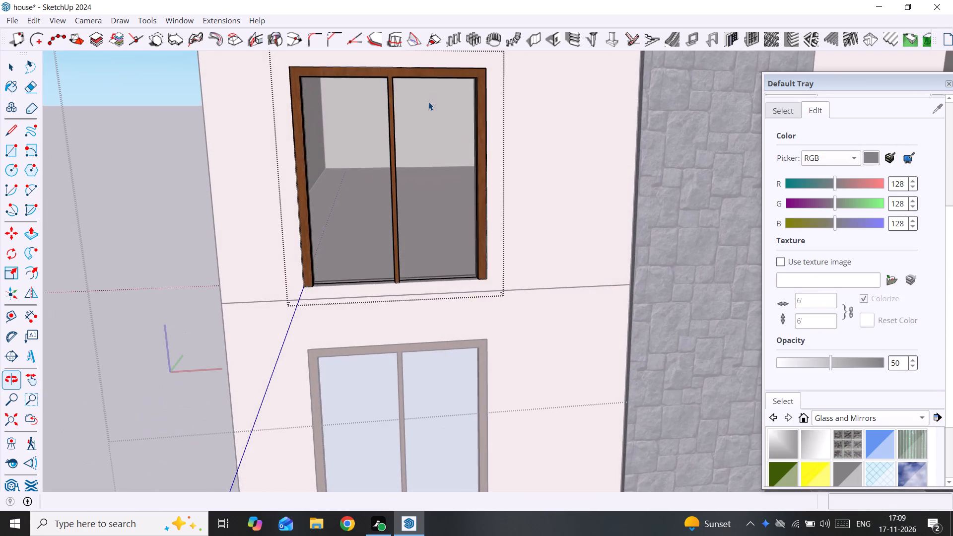
scroll(428, 102, "down", 9)
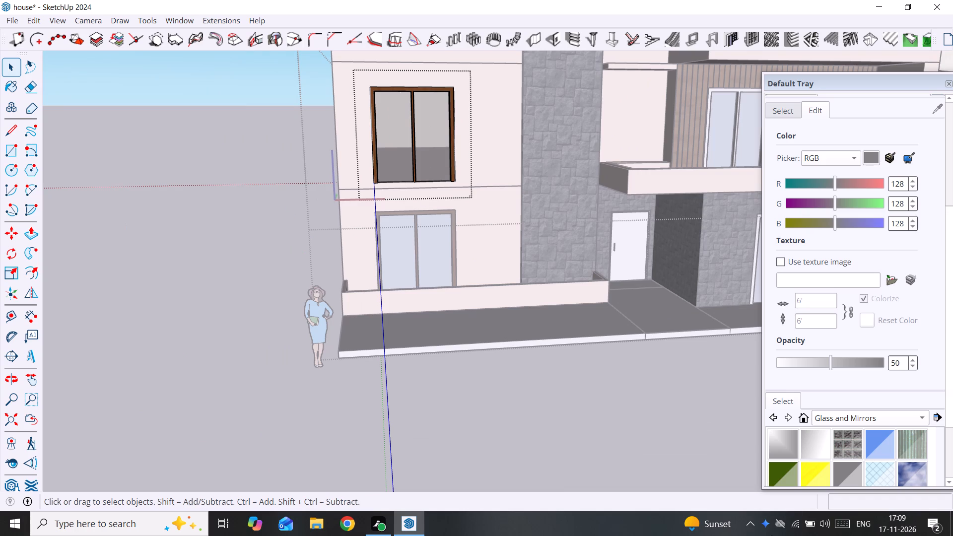
left_click(176, 188)
left_click(265, 190)
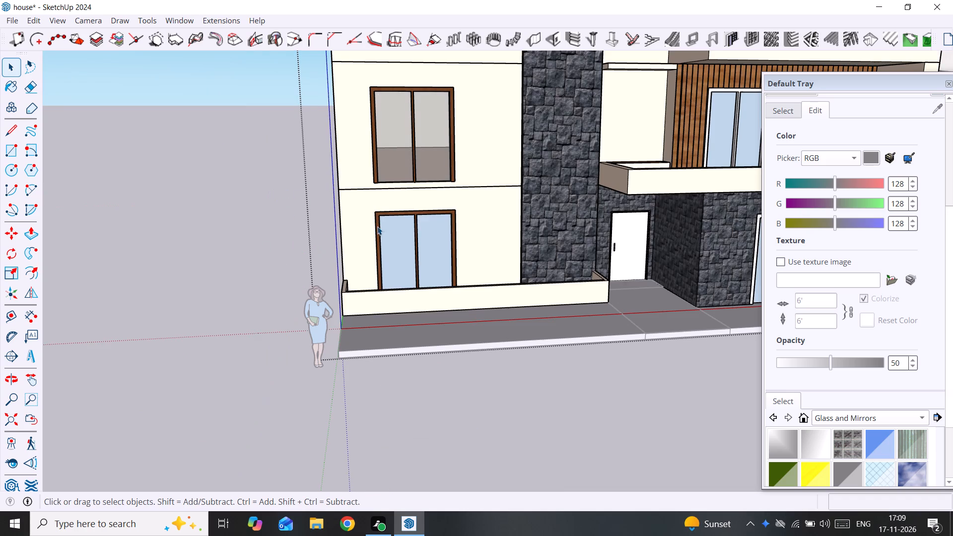
Paint the glass panes of the ground-floor window above the planter with the same translucent gray glass, and close all groups.
left_click(424, 236)
triple_click(412, 237)
left_click(406, 239)
double_click(406, 239)
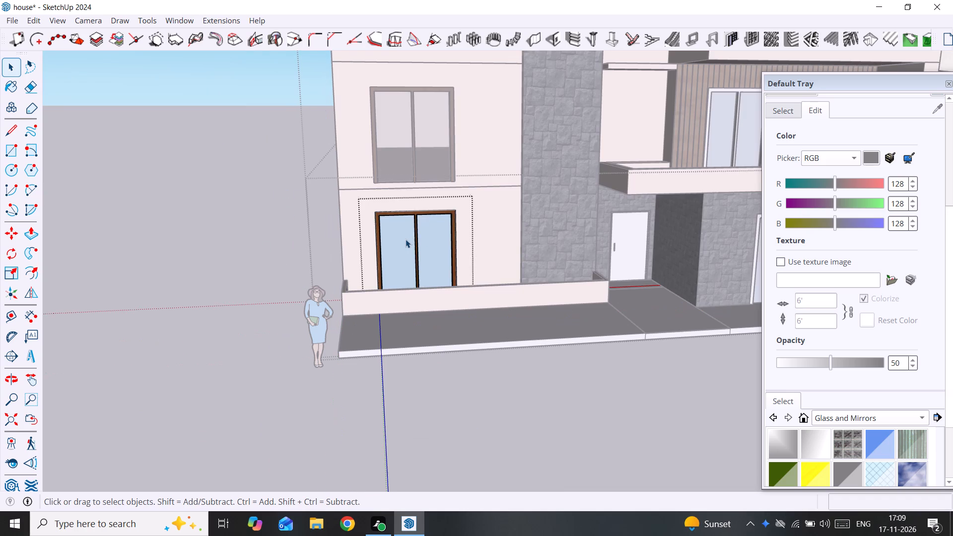
left_click(406, 239)
scroll(406, 239, "up", 7)
double_click(406, 239)
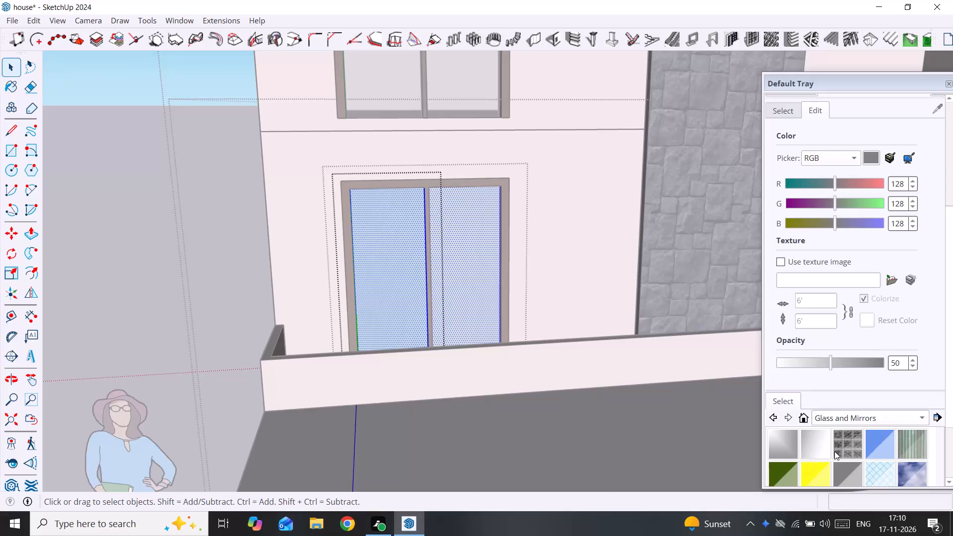
left_click(840, 466)
left_click(392, 293)
key("space")
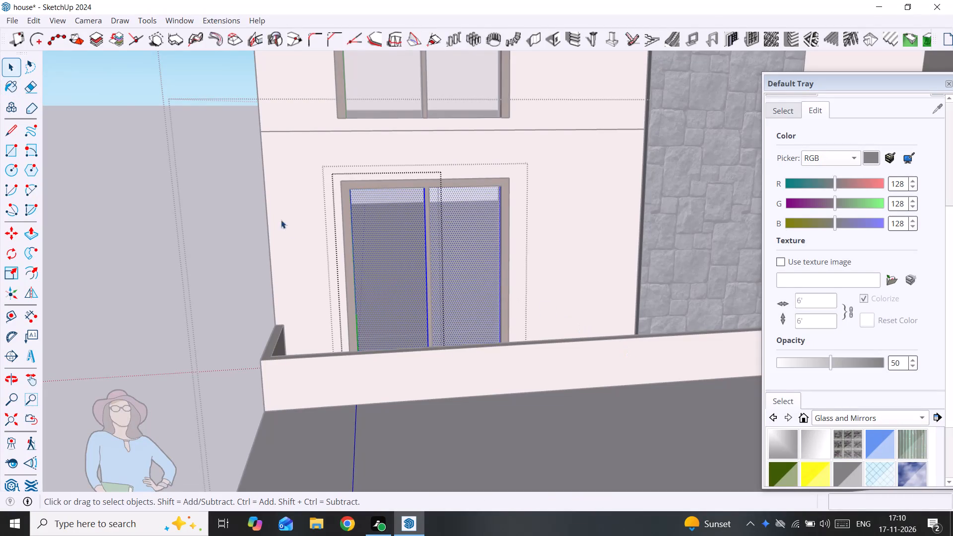
left_click(259, 204)
left_click(245, 203)
scroll(245, 203, "down", 8)
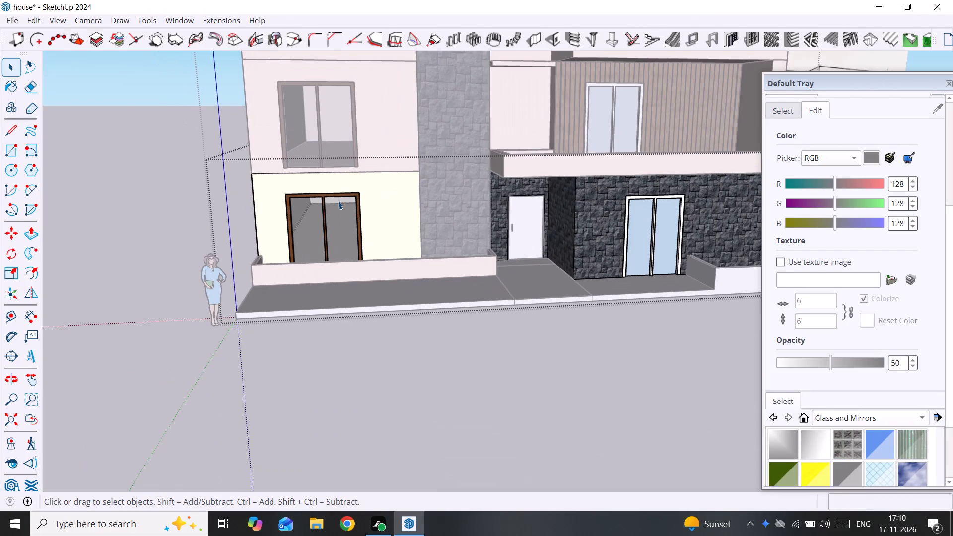
middle_click_drag(333, 207, 260, 278)
left_click(99, 147)
left_click(93, 145)
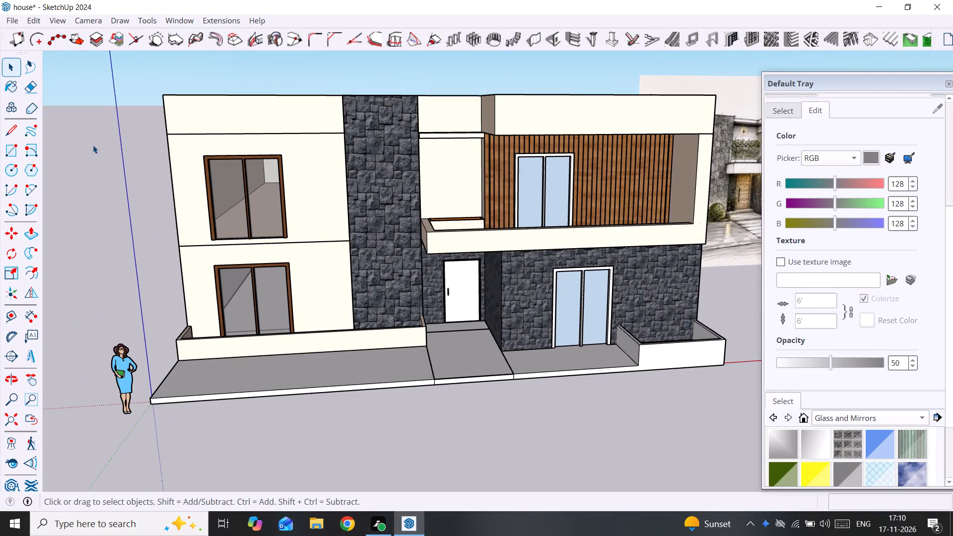
Open the balcony window's glass group and paint its panes with the translucent gray from Glass and Mirrors, RGB 128, 128, 128 at 50 opacity.
middle_click_drag(601, 161, 505, 221)
triple_click(454, 221)
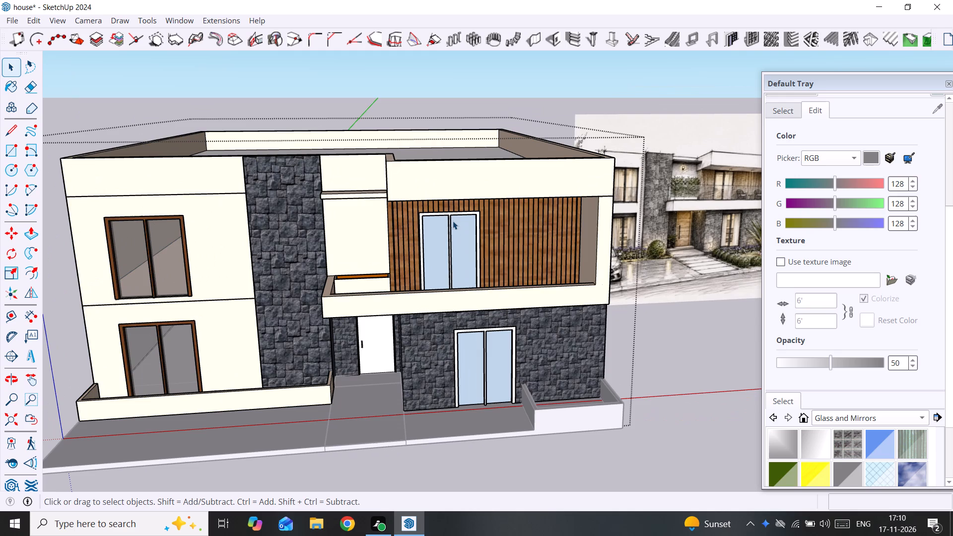
triple_click(464, 242)
left_click(464, 242)
scroll(464, 242, "up", 3)
left_click(464, 242)
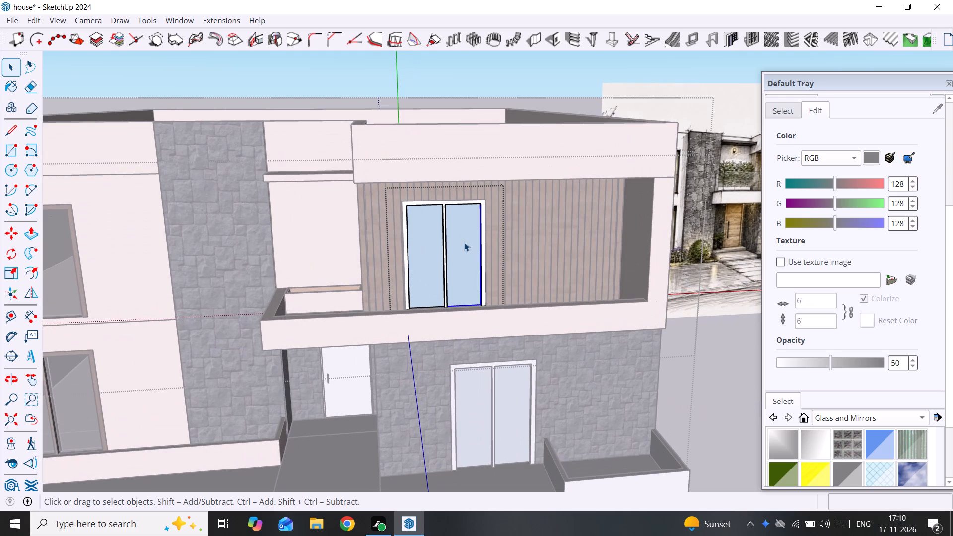
triple_click(464, 242)
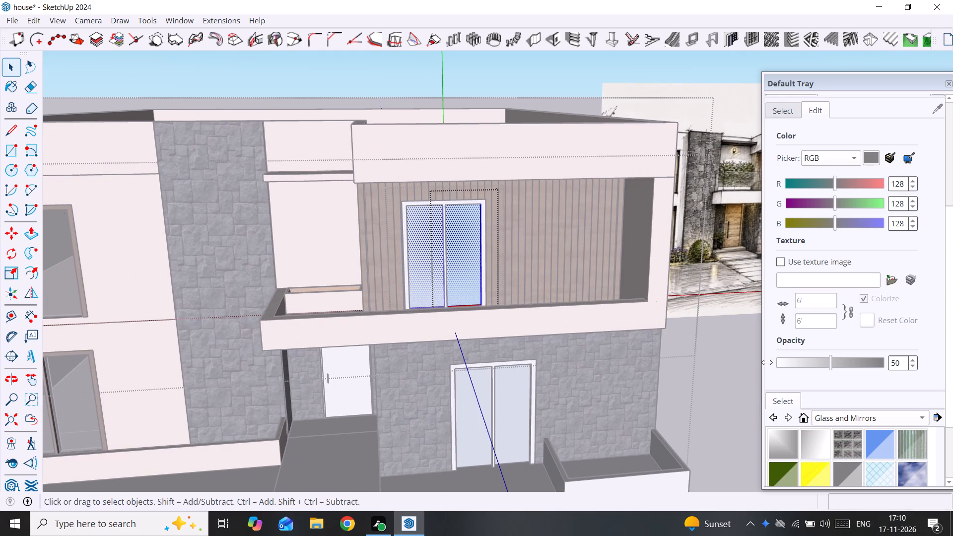
left_click(848, 466)
left_click(460, 264)
key("space")
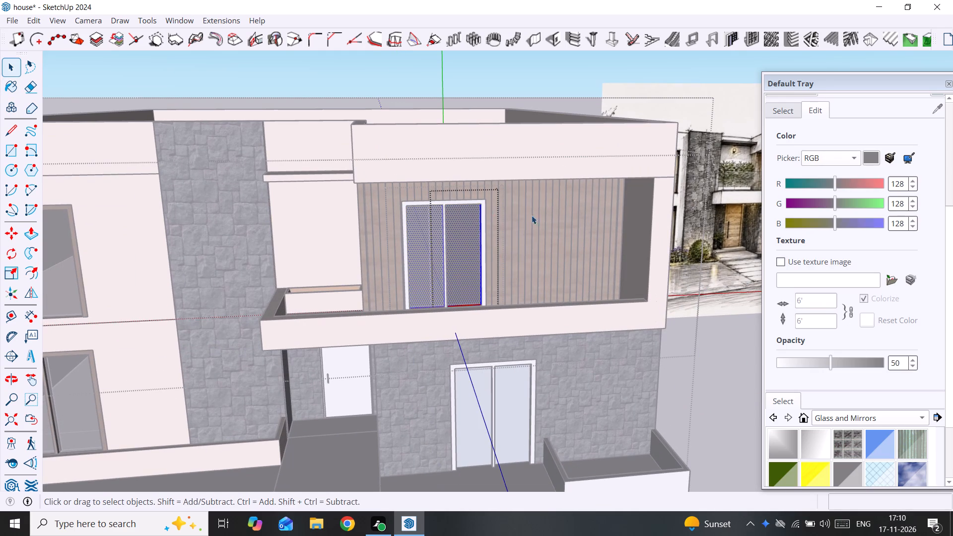
Paint the balcony window's connected frame faces with the dark brown Wood 01 texture from the Wood materials, and close the window groups.
scroll(924, 378, "down", 3)
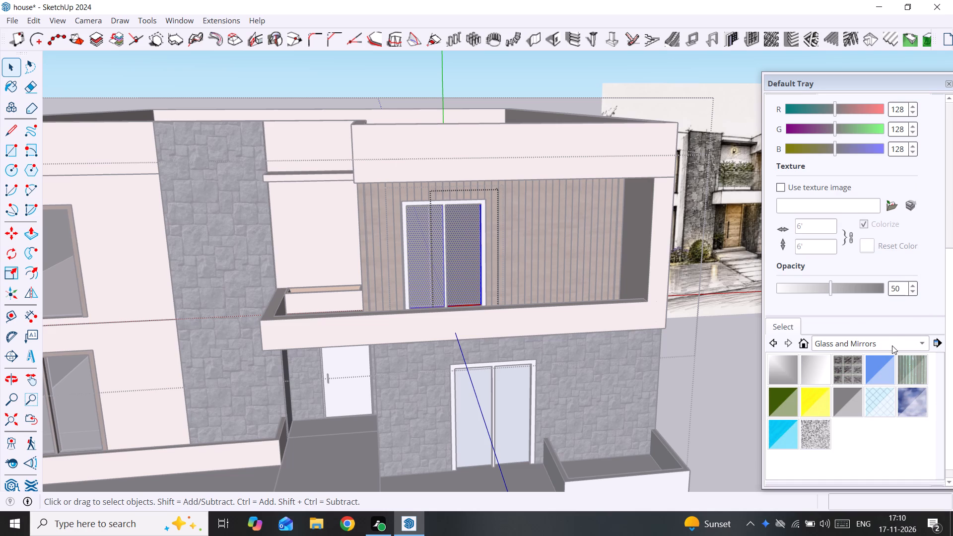
left_click(892, 345)
left_click(830, 450)
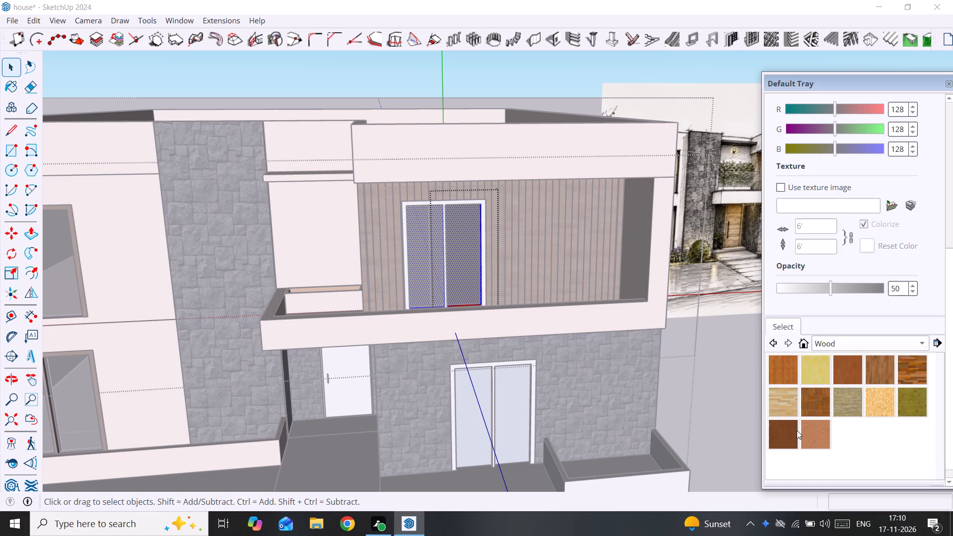
left_click(792, 431)
scroll(522, 333, "up", 4)
scroll(474, 275, "up", 4)
left_click(477, 259)
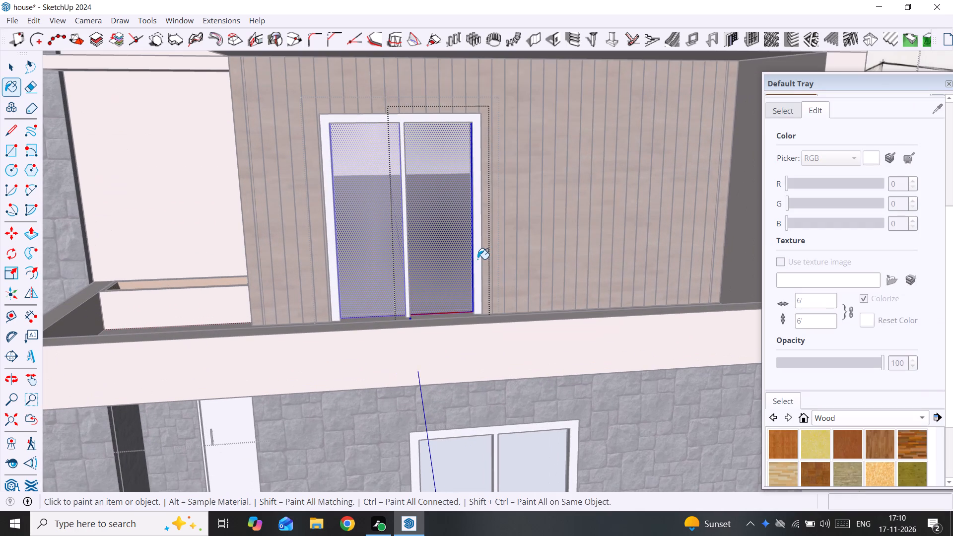
key("space")
left_click(495, 241)
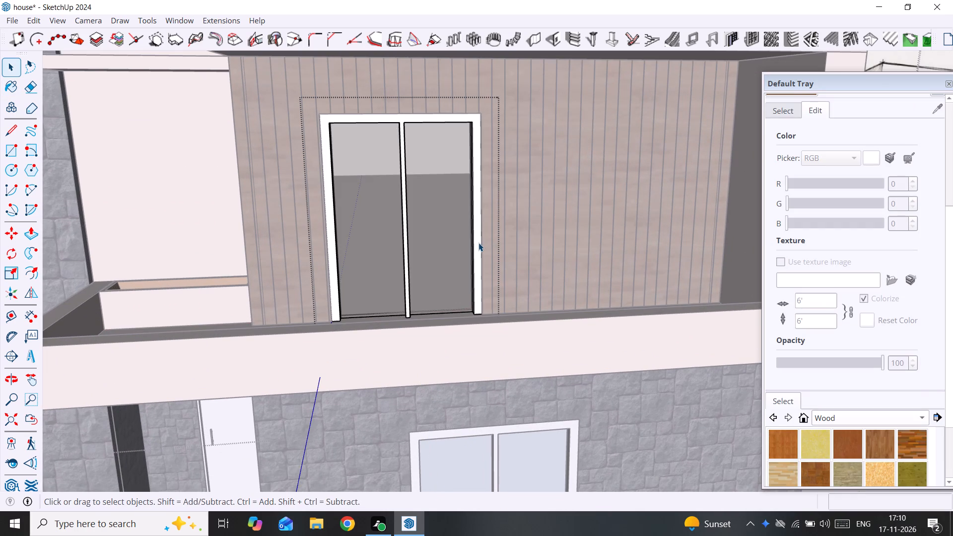
left_click(478, 243)
double_click(478, 243)
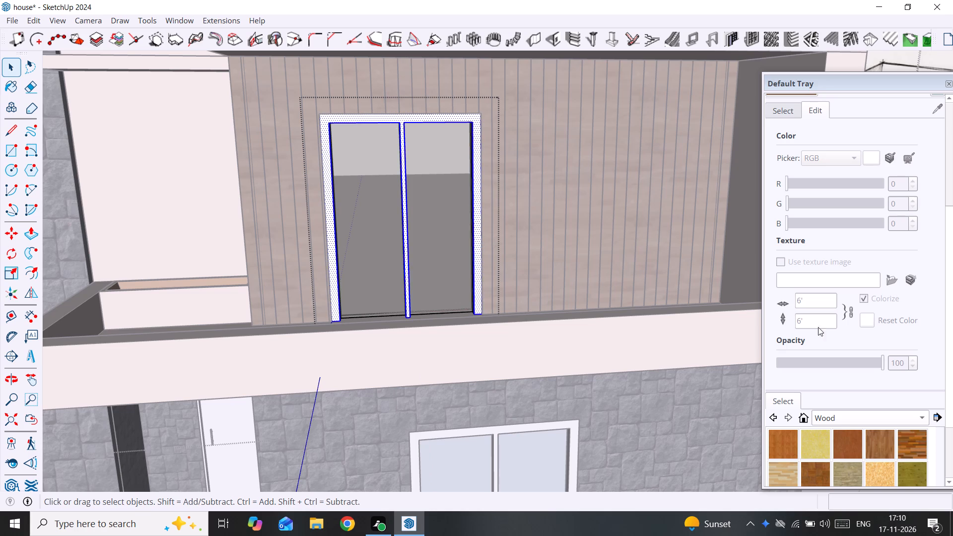
scroll(835, 419, "down", 7)
left_click(790, 465)
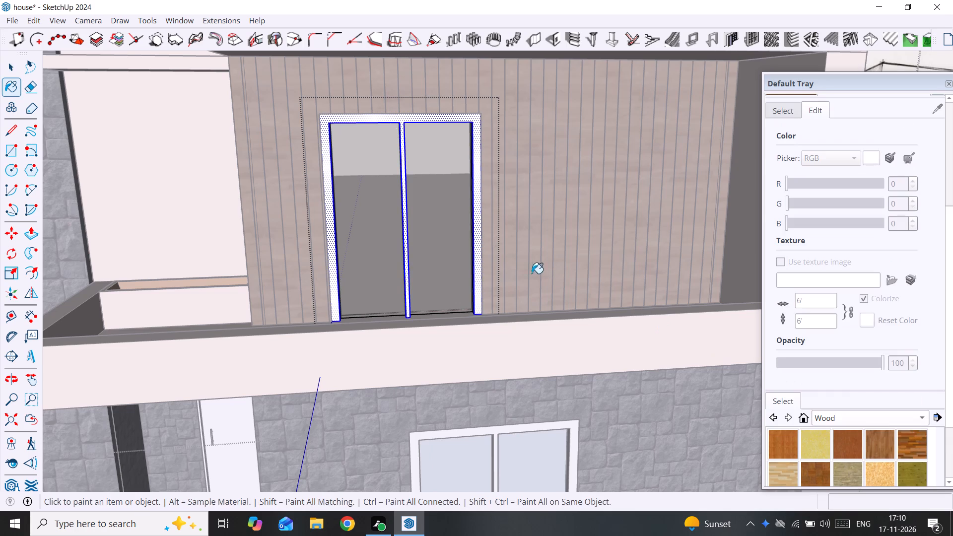
left_click(480, 262)
key("space")
scroll(484, 260, "down", 4)
left_click(521, 251)
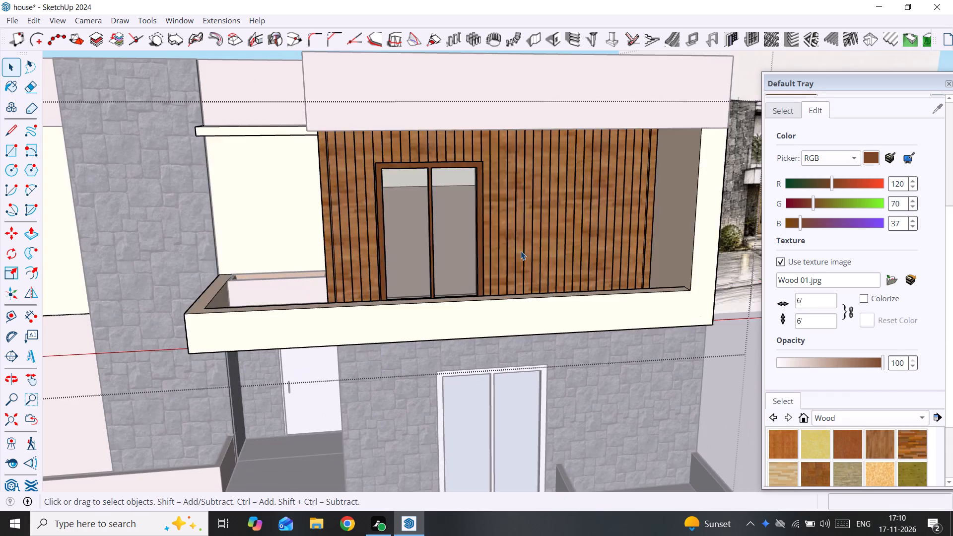
scroll(521, 251, "down", 9)
left_click(708, 314)
Open the ground-floor window group under the balcony and paint its connected frame faces with the dark brown Wood 01 texture.
scroll(547, 319, "up", 3)
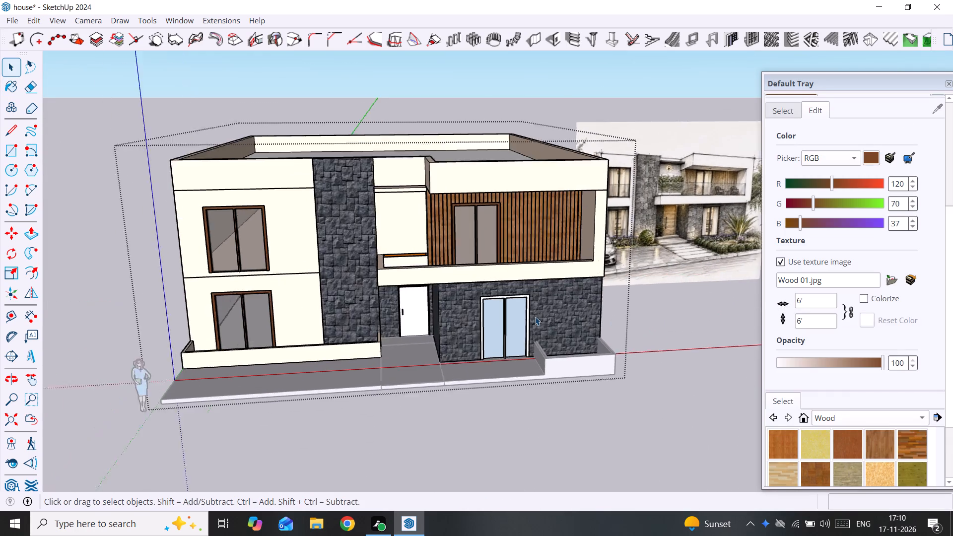
scroll(535, 317, "up", 9)
double_click(533, 276)
left_click(533, 276)
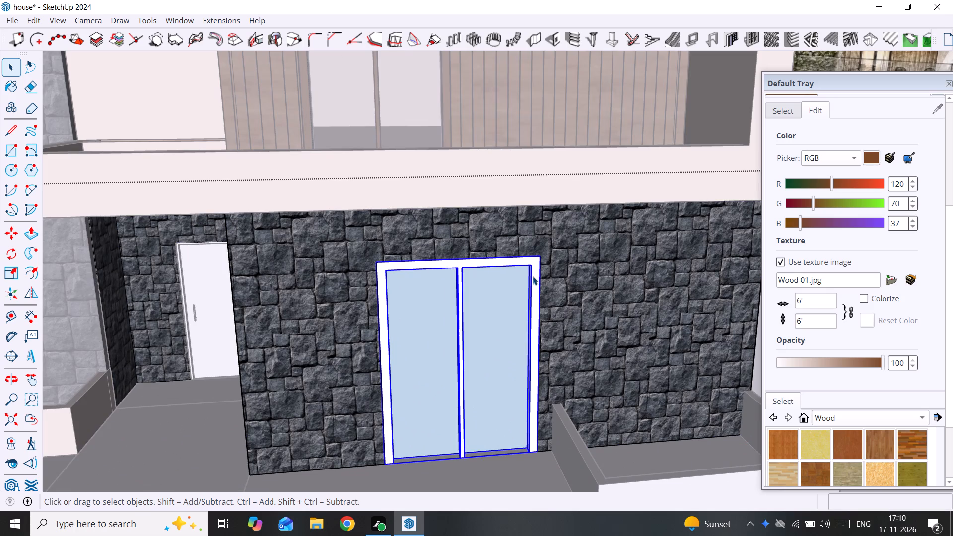
triple_click(535, 273)
left_click(535, 273)
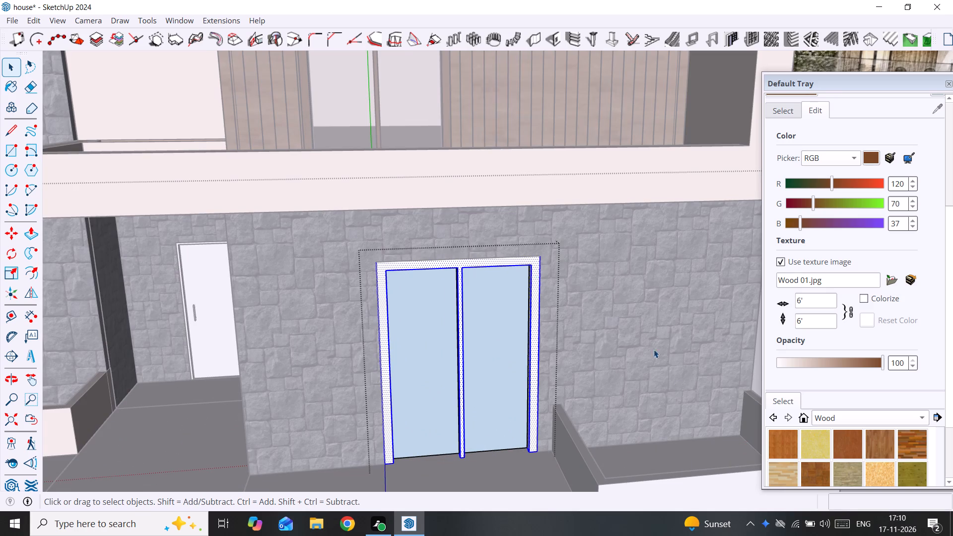
scroll(719, 402, "down", 3)
scroll(840, 382, "down", 4)
left_click(792, 425)
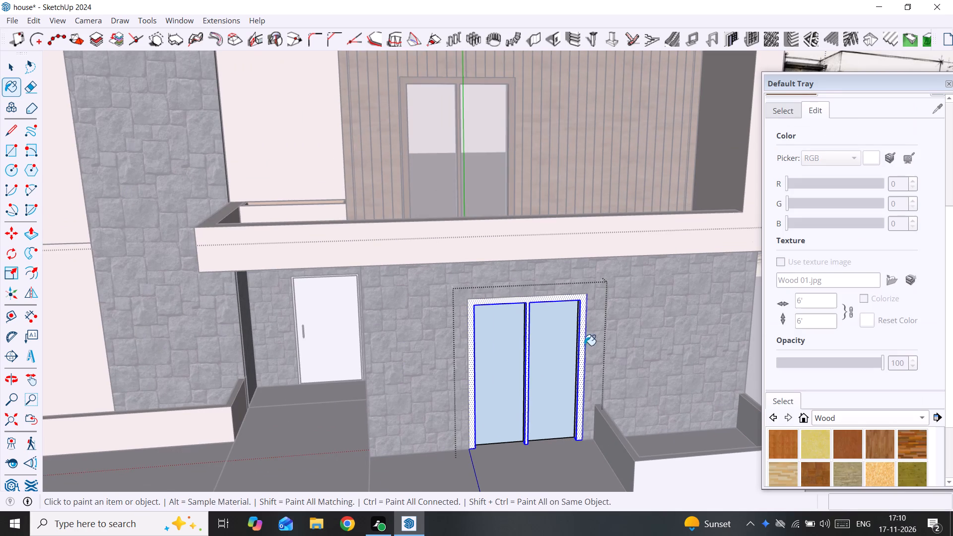
scroll(579, 344, "up", 3)
left_click(586, 328)
key("space")
left_click(598, 312)
Paint the glass panes of the ground-floor window under the balcony with the translucent gray from Glass and Mirrors, and close all groups.
left_click(539, 314)
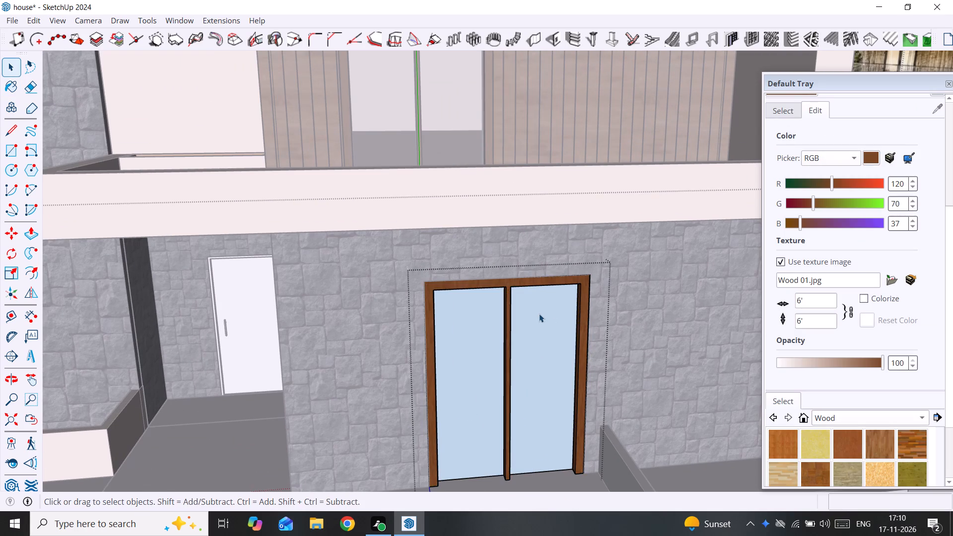
double_click(539, 314)
left_click(539, 314)
scroll(850, 351, "down", 4)
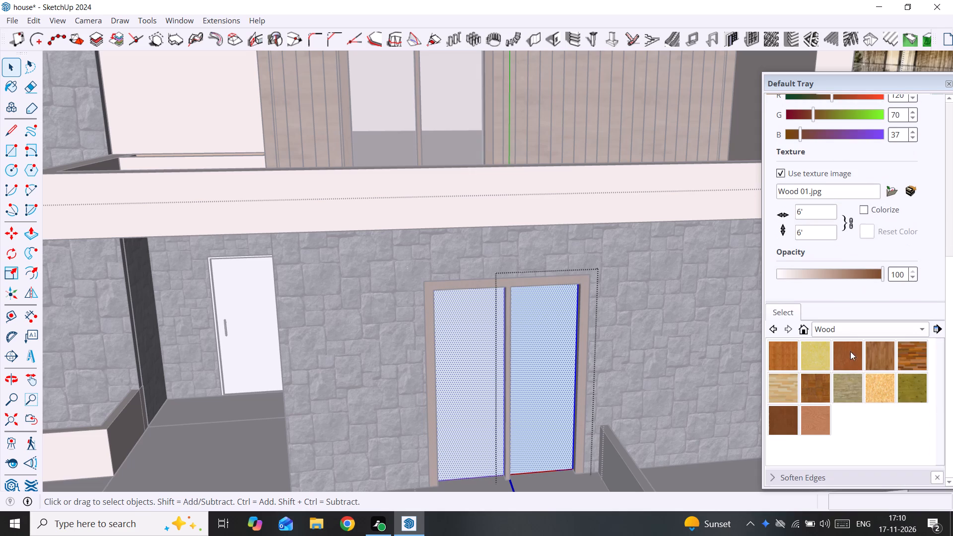
left_click(888, 331)
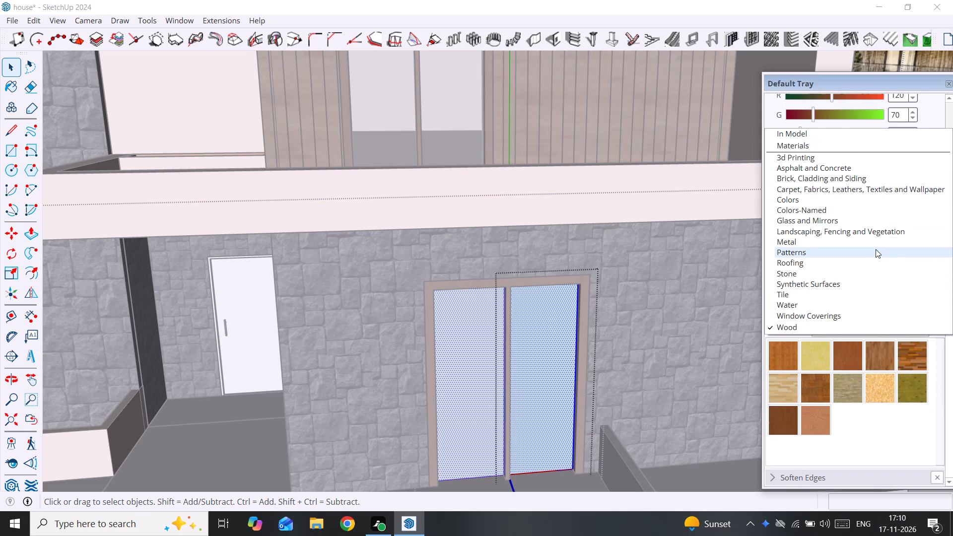
left_click(847, 217)
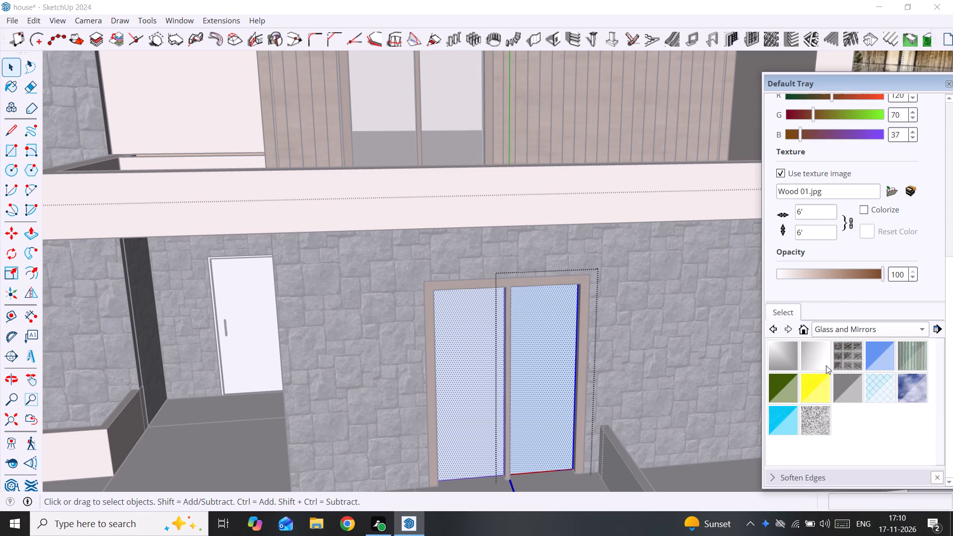
left_click(845, 382)
left_click(573, 339)
key("space")
left_click(612, 331)
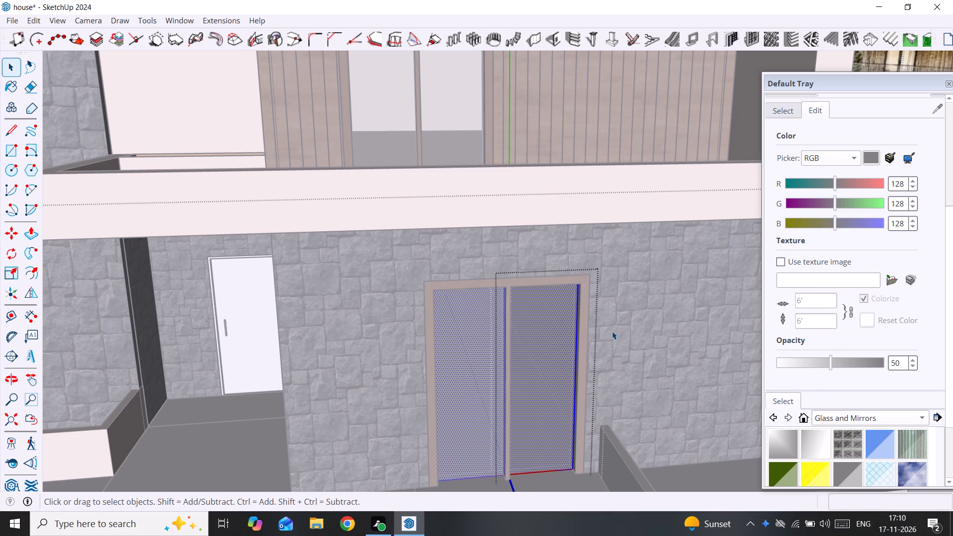
scroll(612, 331, "down", 15)
middle_click_drag(619, 329, 587, 306)
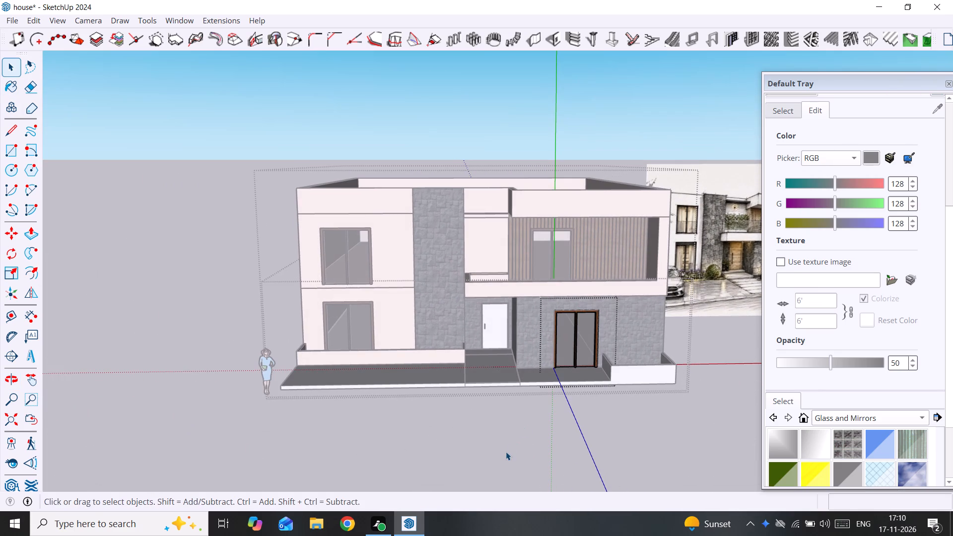
left_click(506, 452)
left_click(508, 429)
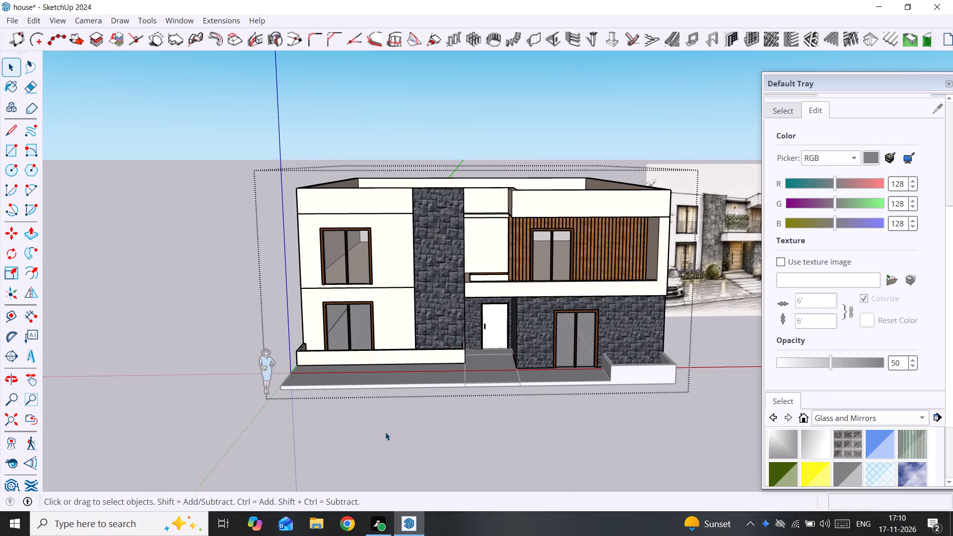
left_click(329, 429)
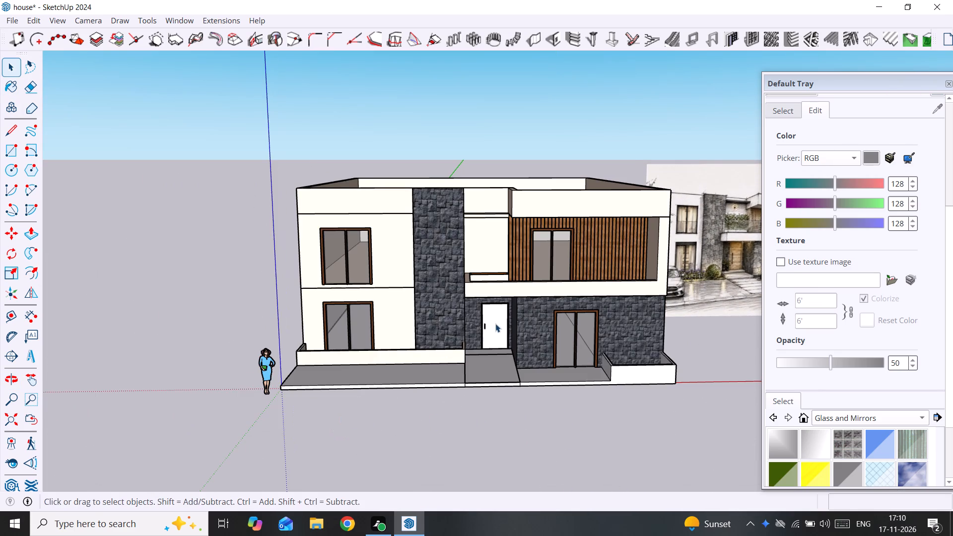
Paint the entrance door's outer frame with the dark brown Wood 01 texture from the Wood materials.
scroll(498, 322, "up", 4)
middle_click_drag(498, 322, 639, 361)
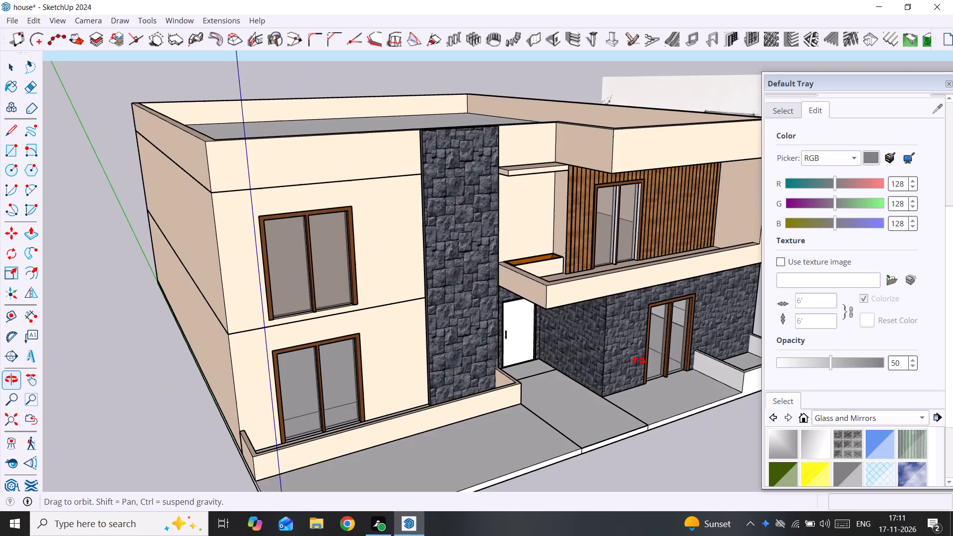
middle_click_drag(639, 361, 494, 383)
middle_click_drag(455, 348, 462, 354)
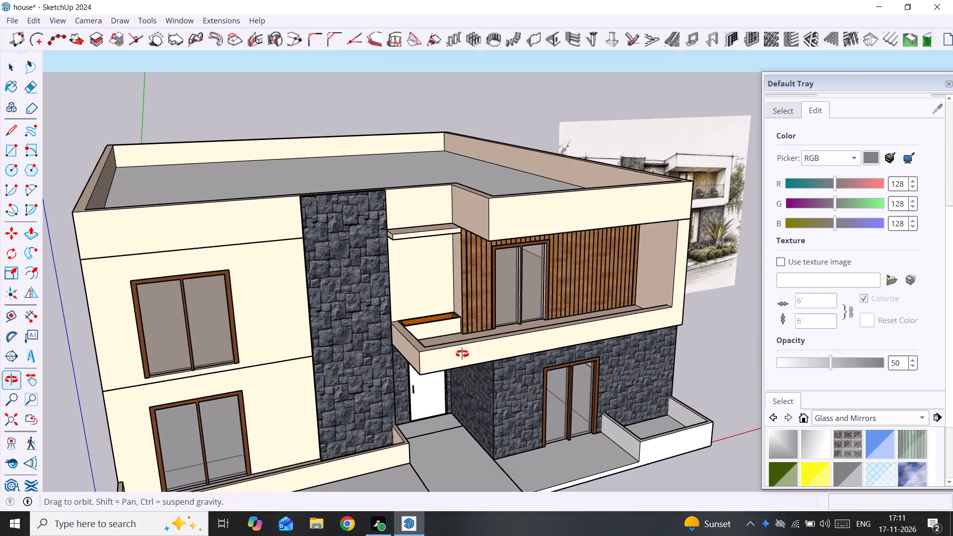
middle_click_drag(462, 354, 529, 371)
scroll(503, 356, "up", 7)
middle_click_drag(498, 352, 493, 309)
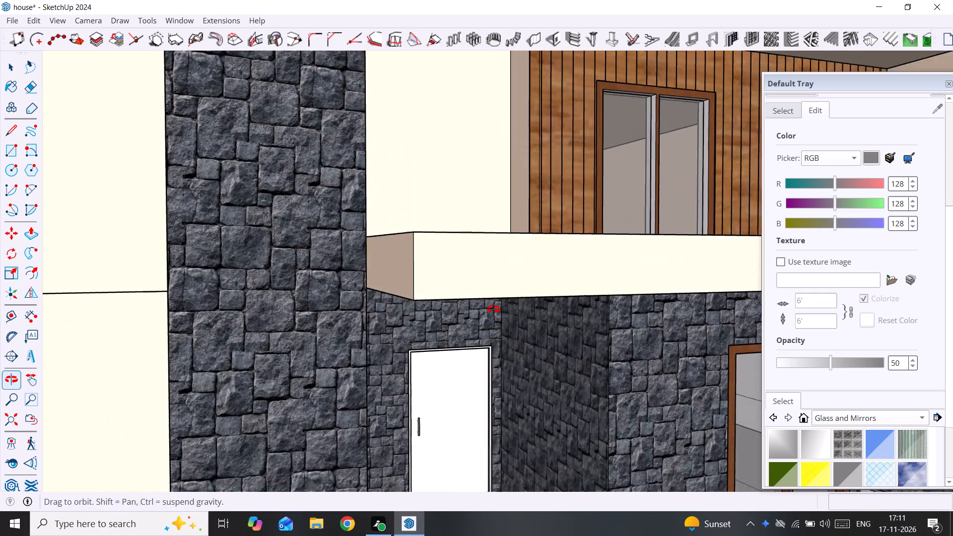
middle_click_drag(493, 309, 493, 309)
triple_click(443, 320)
scroll(442, 320, "up", 4)
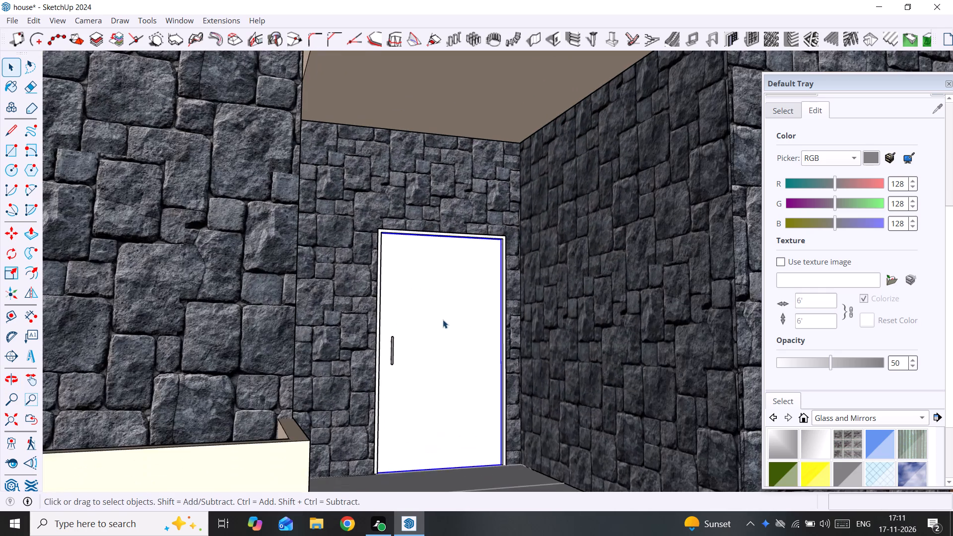
scroll(443, 318, "up", 3)
middle_click_drag(443, 317, 412, 330)
scroll(397, 284, "up", 4)
scroll(426, 141, "up", 3)
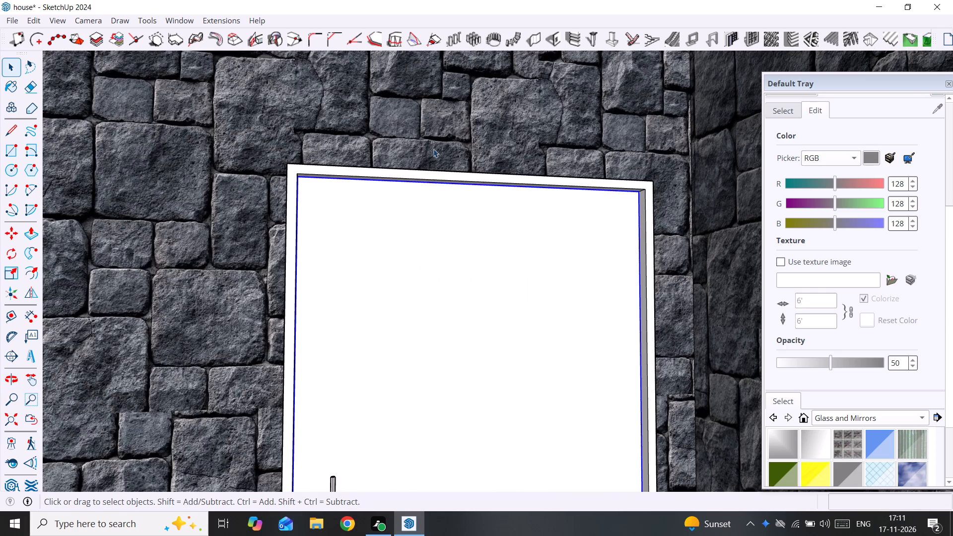
left_click(443, 177)
left_click(443, 177)
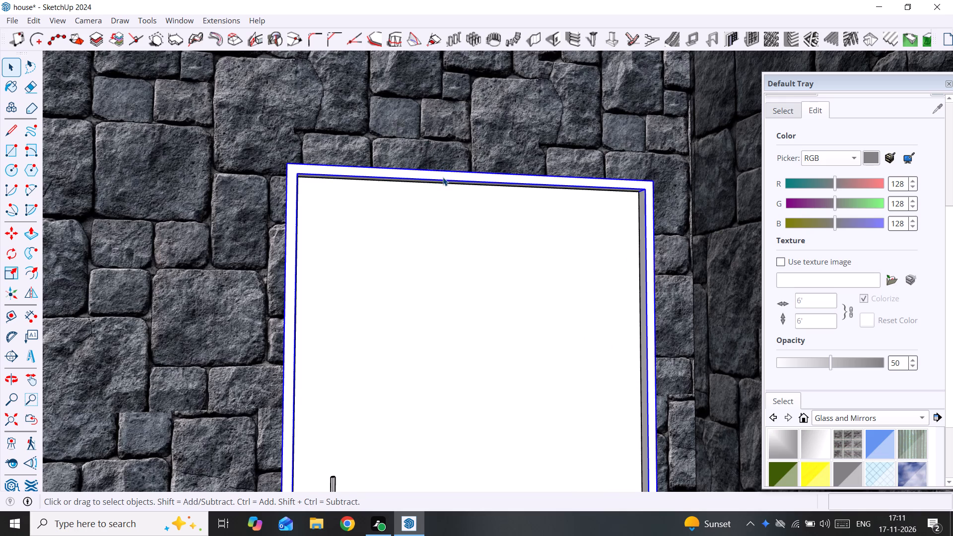
scroll(678, 194, "down", 8)
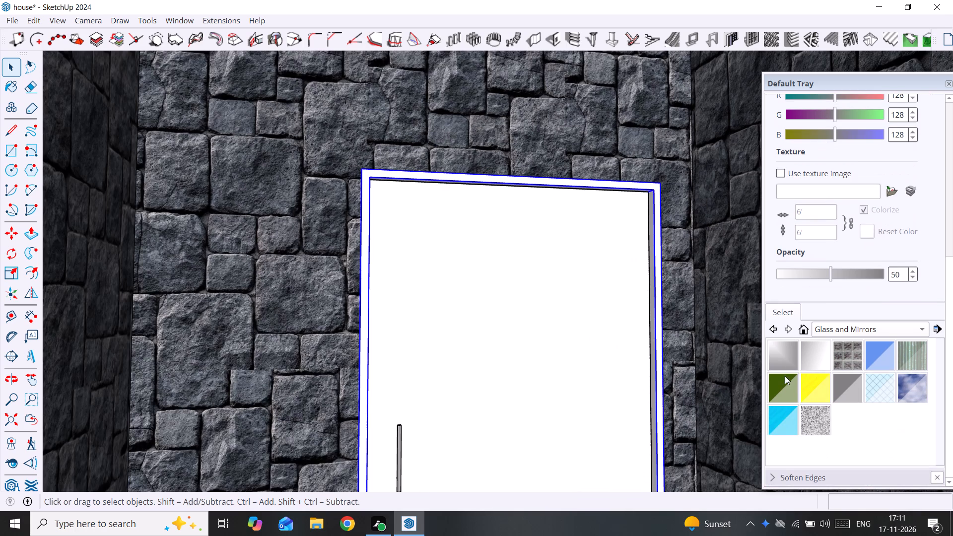
left_click(840, 328)
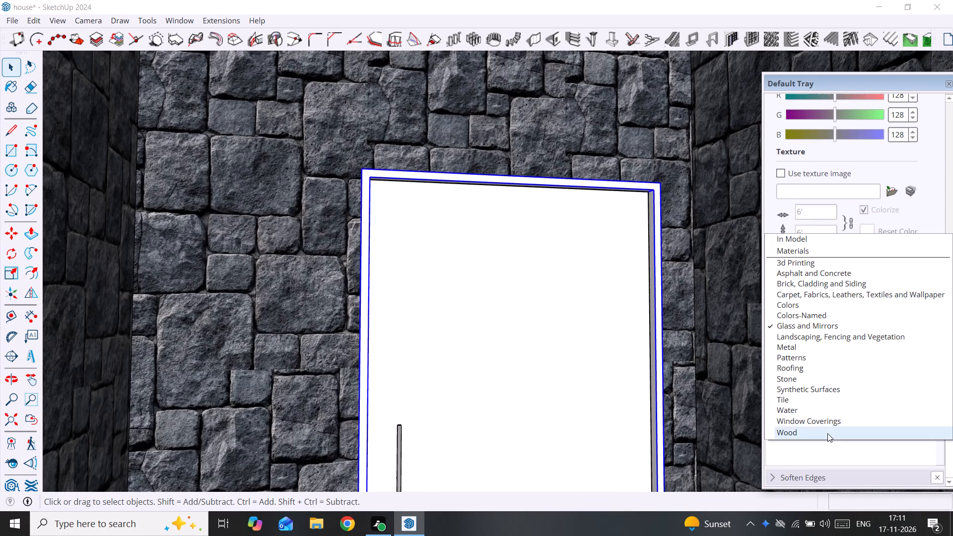
left_click(827, 433)
left_click(772, 420)
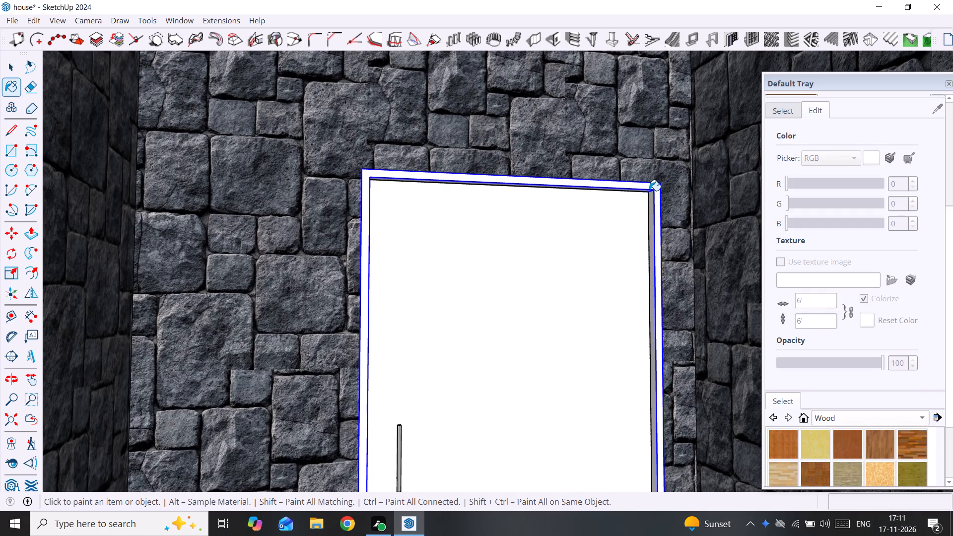
left_click(649, 191)
key("space")
Open the entrance door group and paint the door panel face with Color B01 from the Colors materials.
left_click(566, 249)
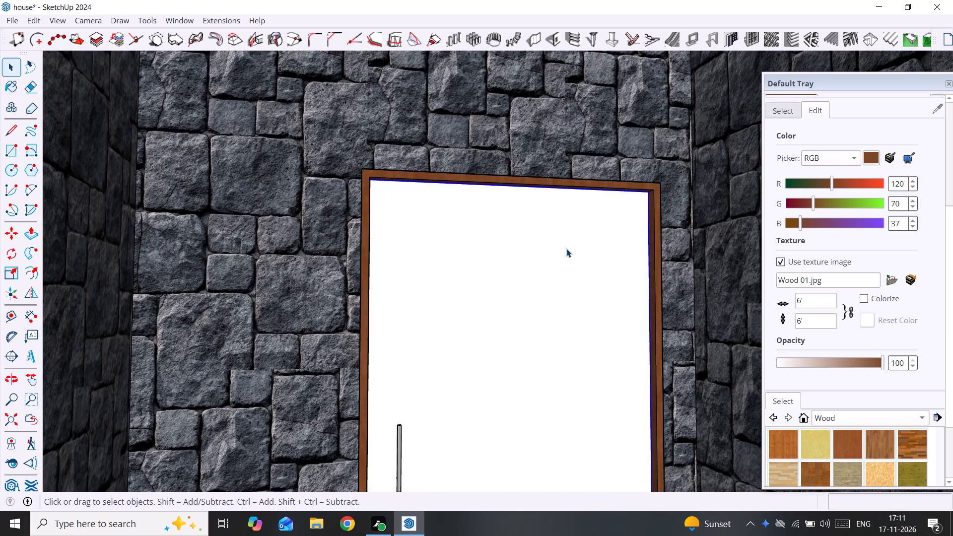
double_click(566, 249)
left_click(566, 249)
scroll(566, 249, "down", 9)
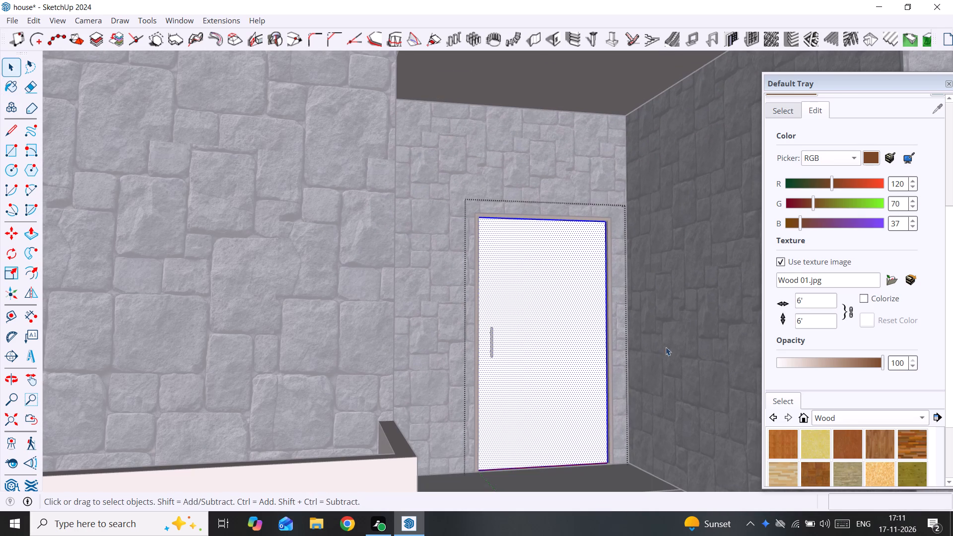
scroll(942, 321, "down", 5)
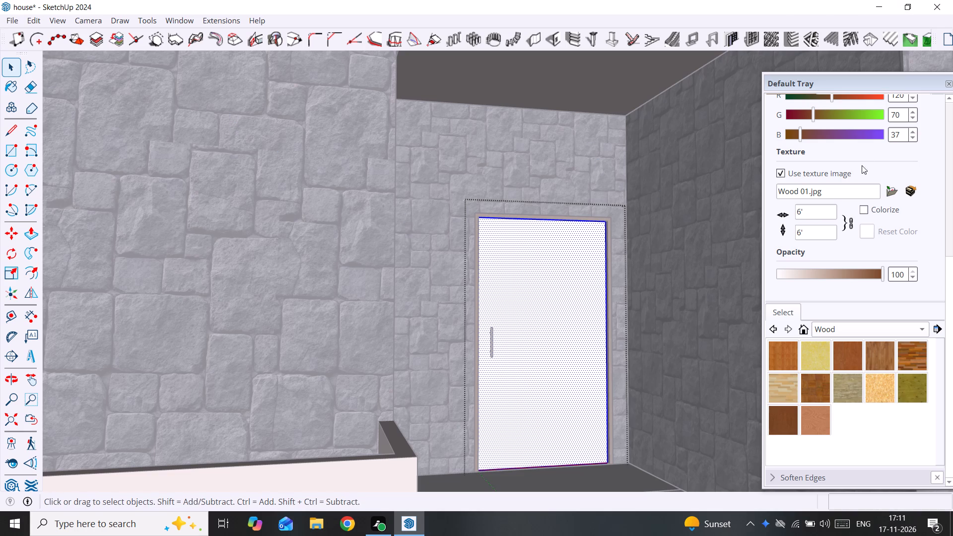
left_click(881, 326)
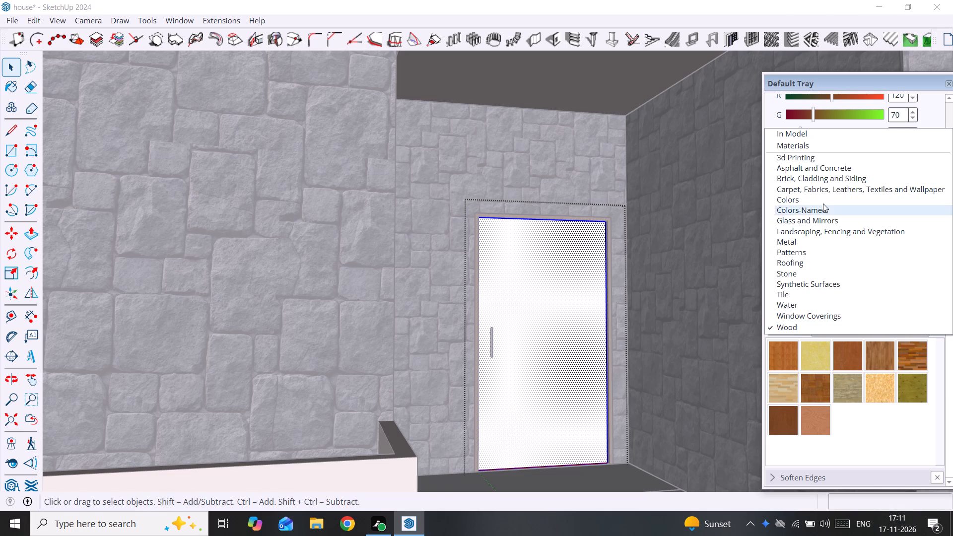
left_click(825, 199)
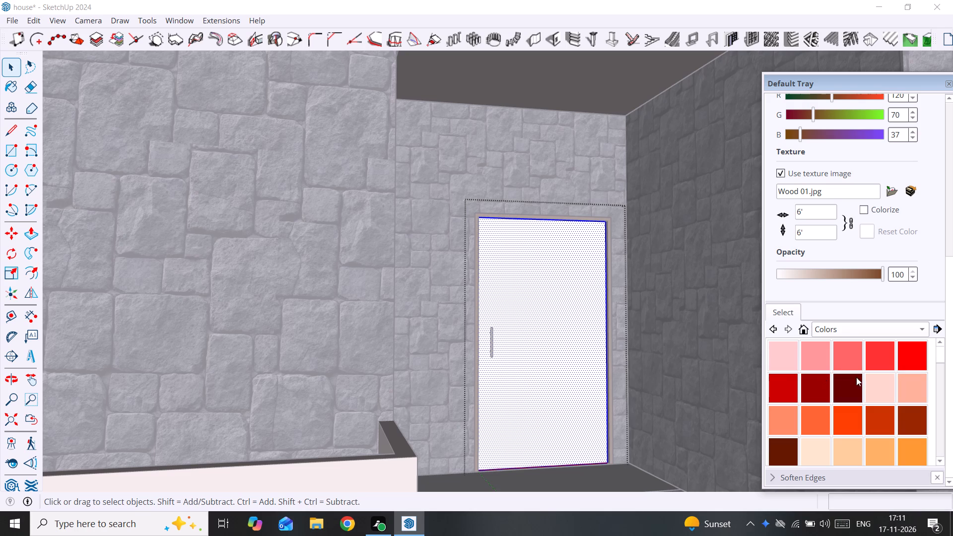
left_click(874, 381)
left_click(536, 329)
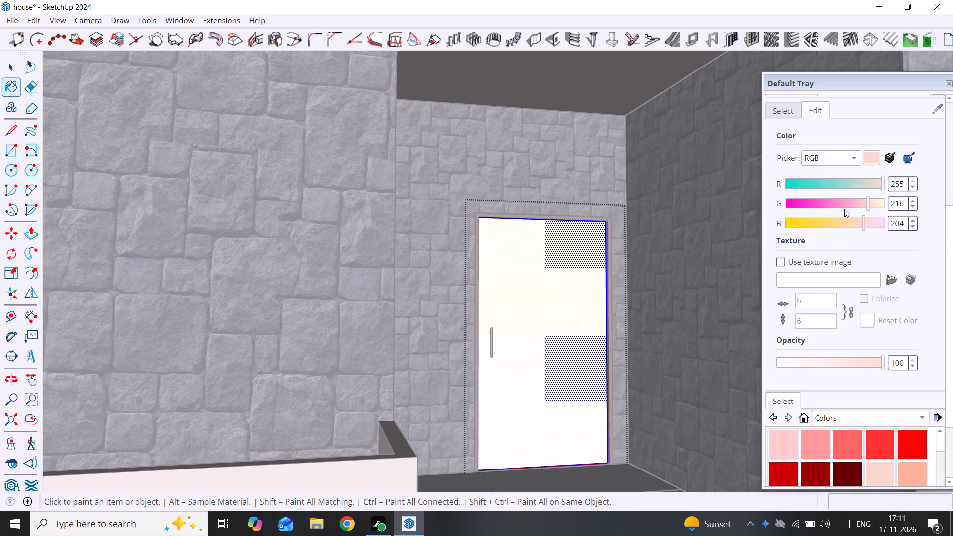
Give the Color B01 material the texture image 9558d9a2a543d2c24f2fa572bc63c57d from Downloads, and close the door group.
scroll(844, 207, "up", 3)
left_click(810, 218)
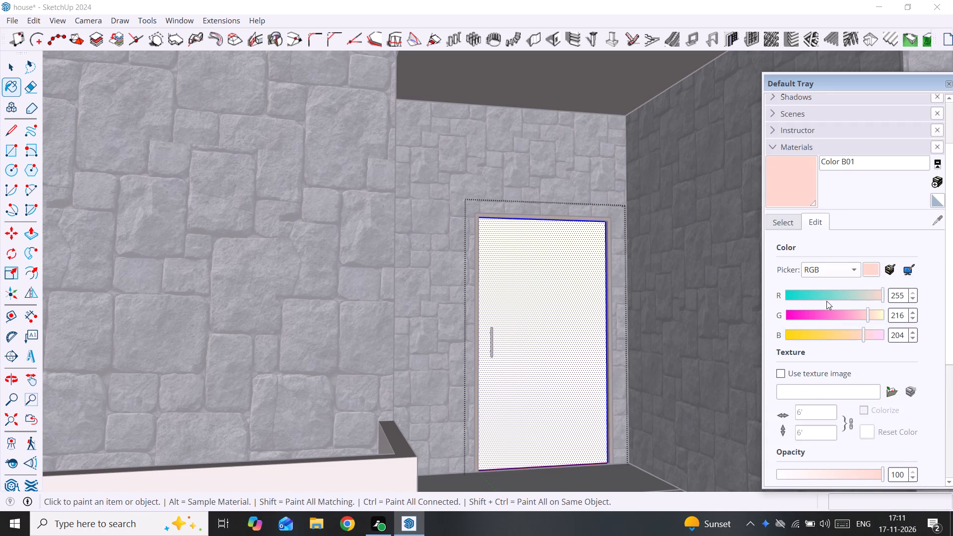
left_click(781, 371)
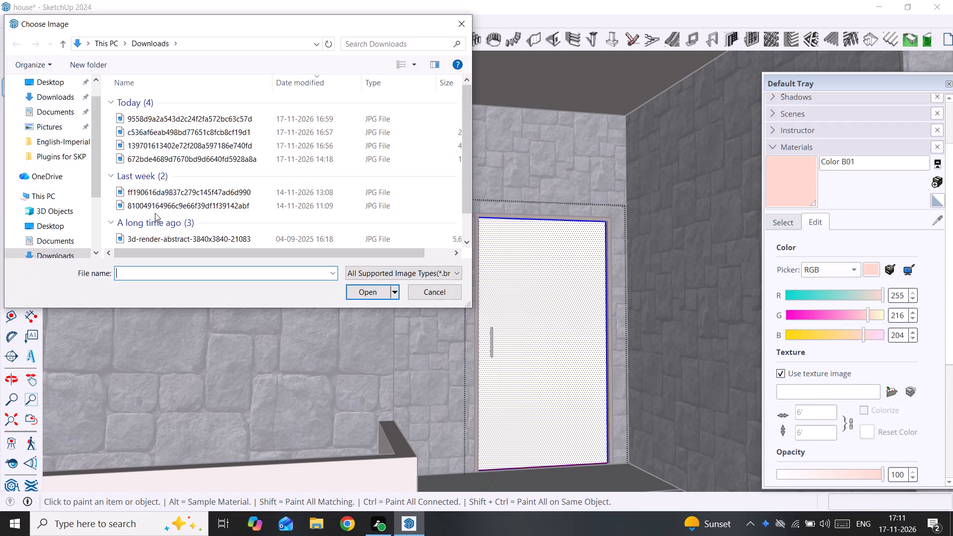
left_click(185, 108)
left_click(186, 117)
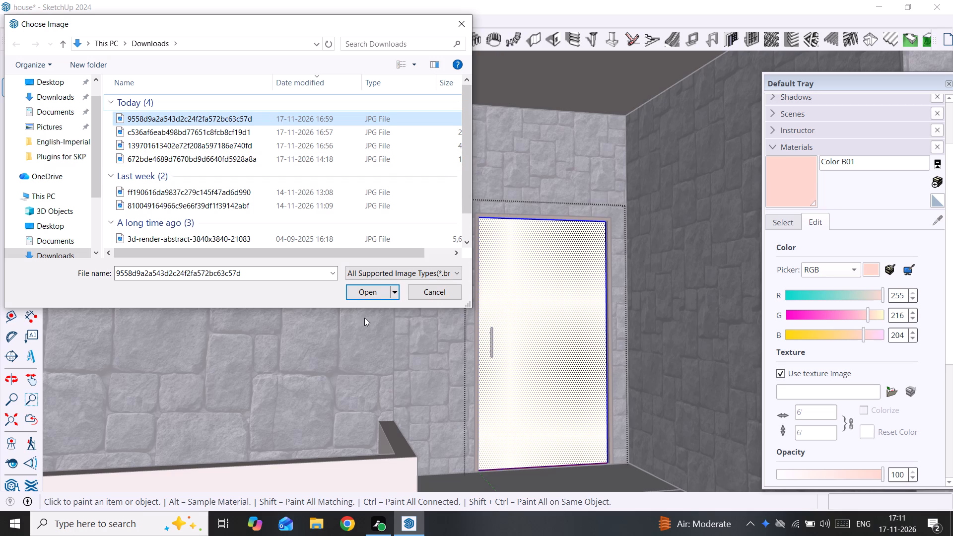
left_click(364, 291)
scroll(541, 359, "up", 3)
scroll(540, 359, "down", 3)
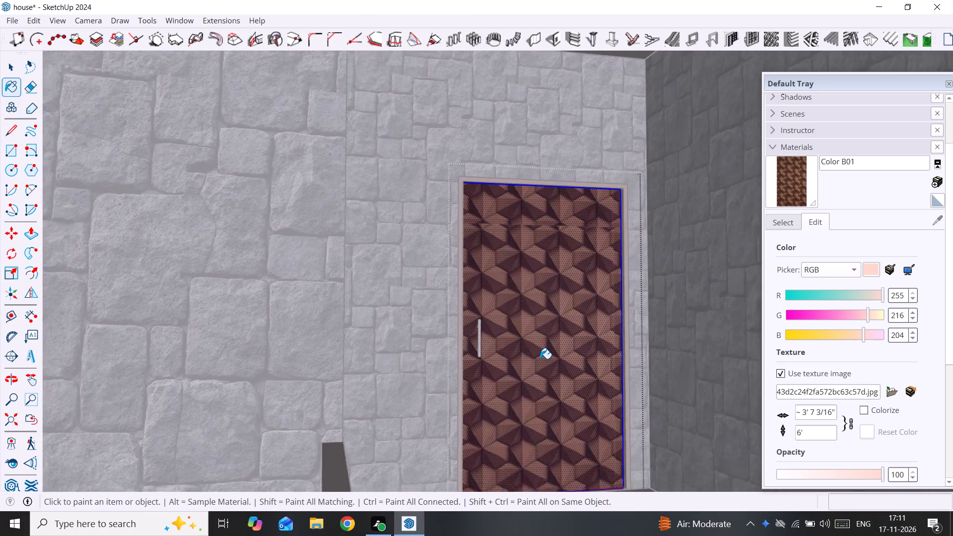
scroll(539, 359, "down", 3)
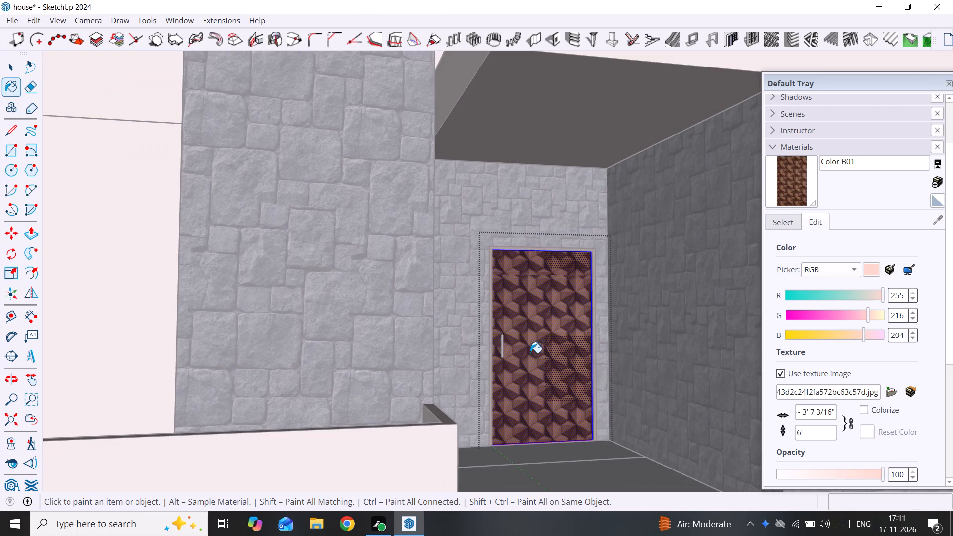
key("space")
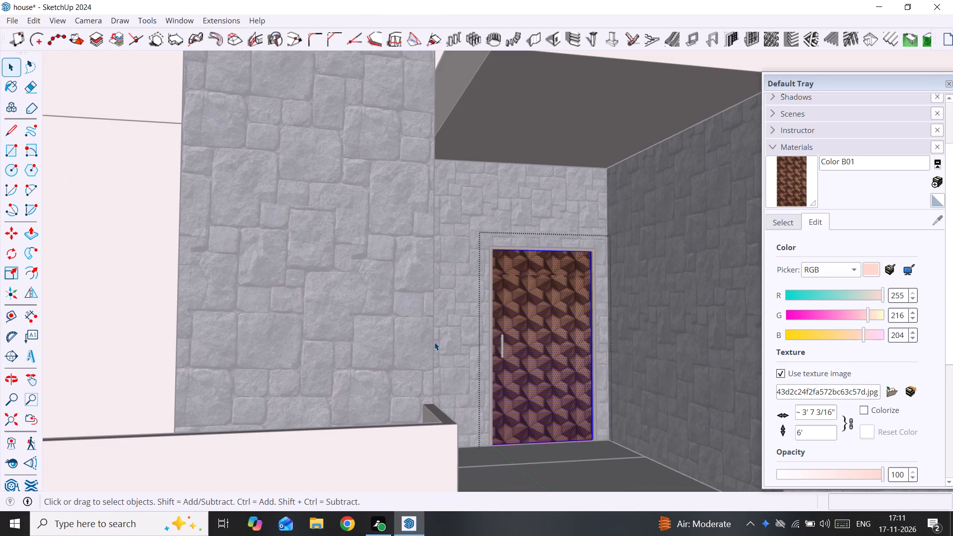
left_click(443, 322)
scroll(443, 322, "down", 10)
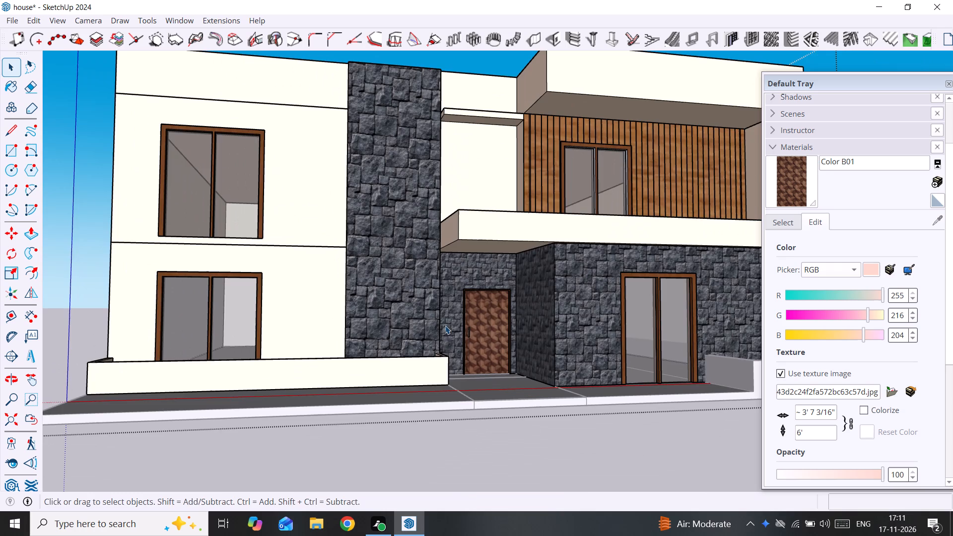
Examine the textured entrance door and its handle up close and as part of the whole front facade.
middle_click_drag(451, 334, 490, 340)
scroll(515, 354, "up", 11)
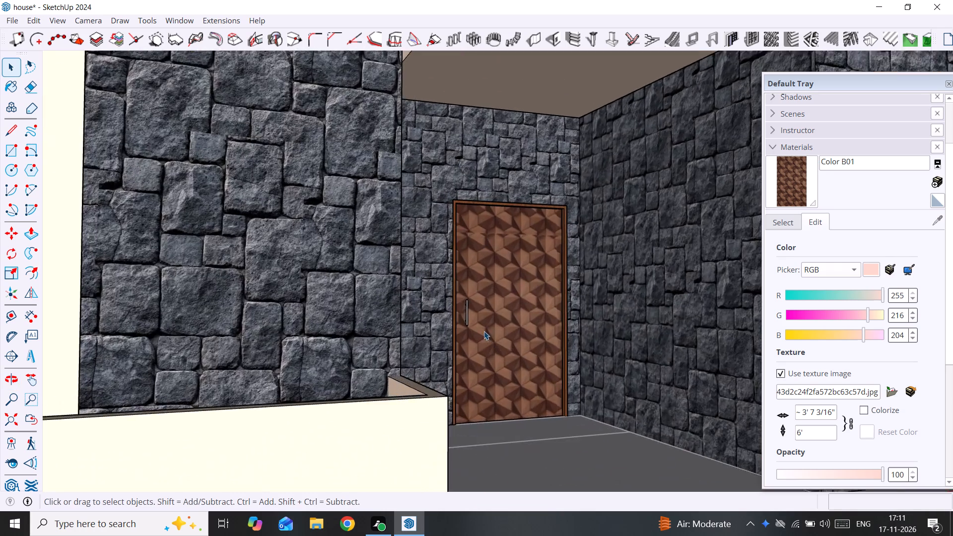
scroll(484, 331, "up", 7)
left_click(456, 288)
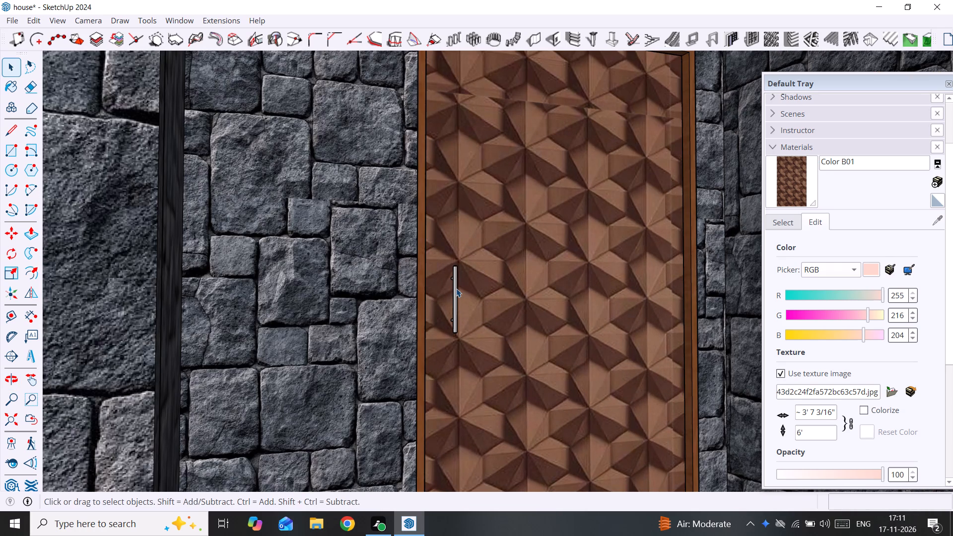
scroll(456, 288, "down", 20)
scroll(456, 288, "down", 1)
middle_click_drag(459, 324, 459, 348)
scroll(459, 348, "down", 5)
left_click(505, 421)
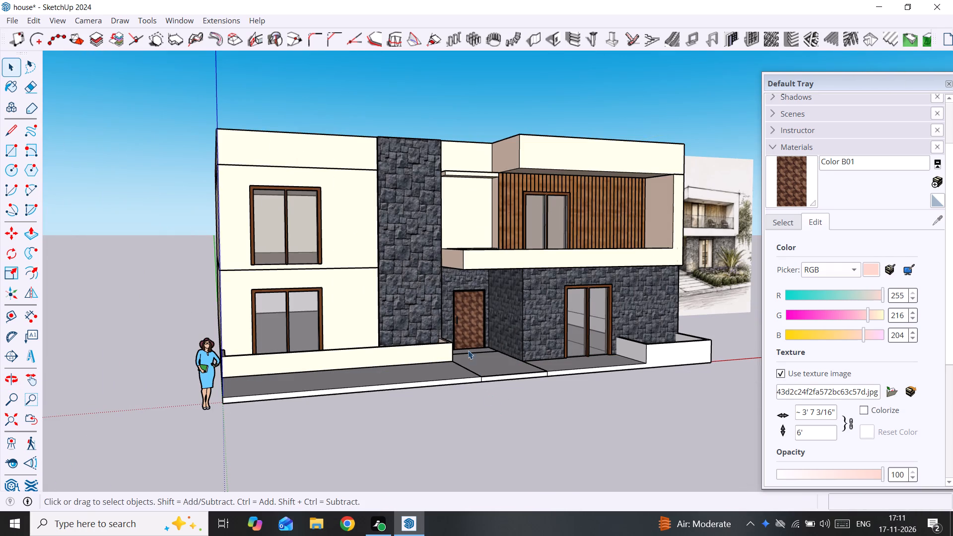
Open the door panel's texture for positioning and compress its pattern vertically with the scale/shear pin.
scroll(463, 338, "down", 5)
scroll(454, 343, "up", 7)
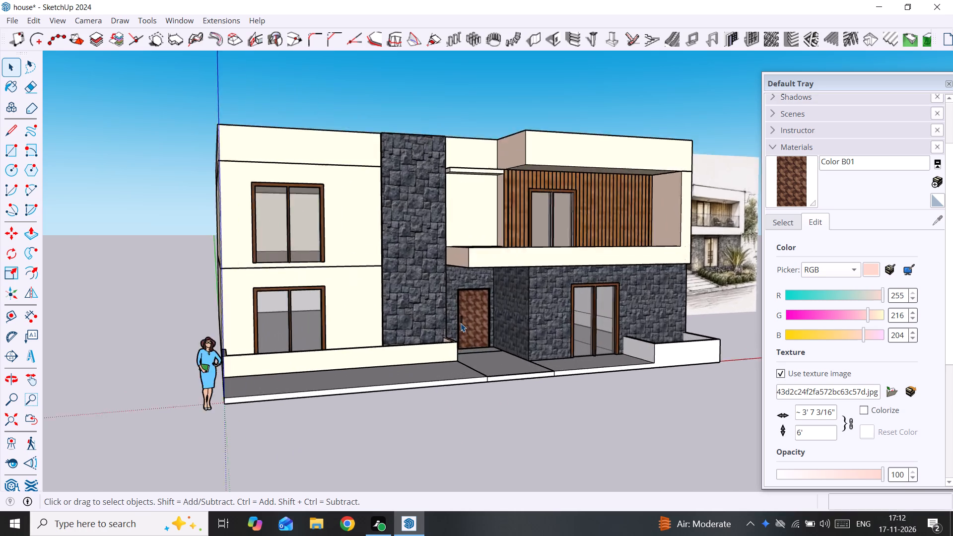
scroll(461, 323, "up", 18)
left_click(465, 319)
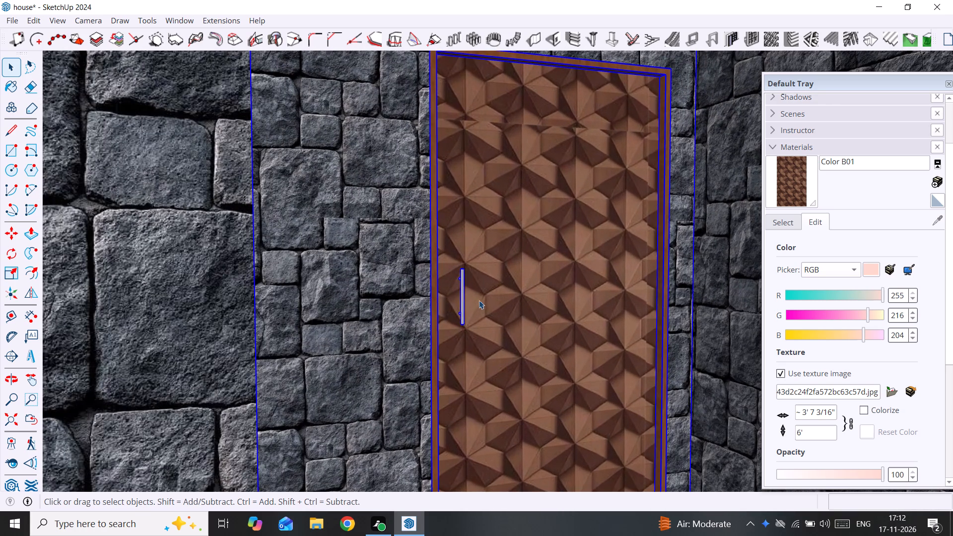
triple_click(499, 282)
double_click(500, 281)
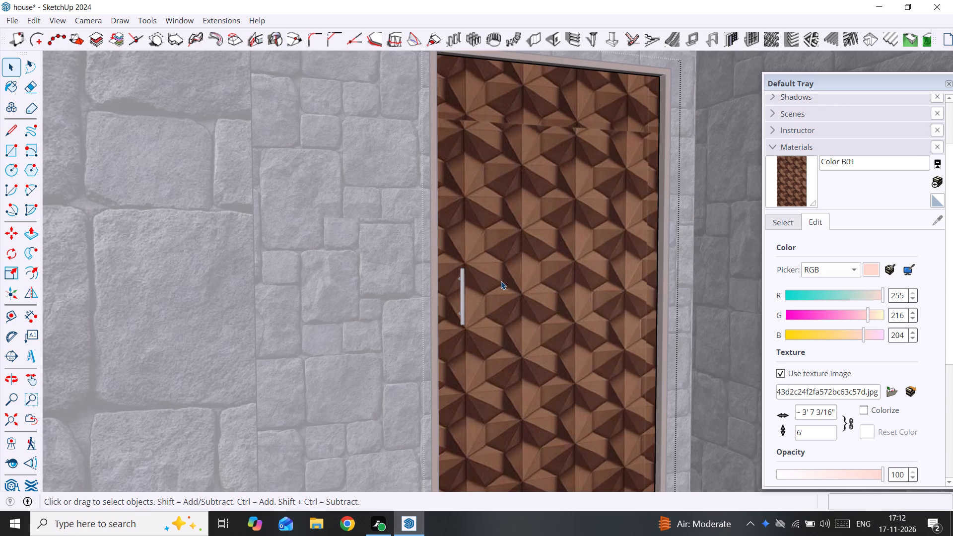
left_click(518, 268)
right_click(518, 268)
left_click(598, 453)
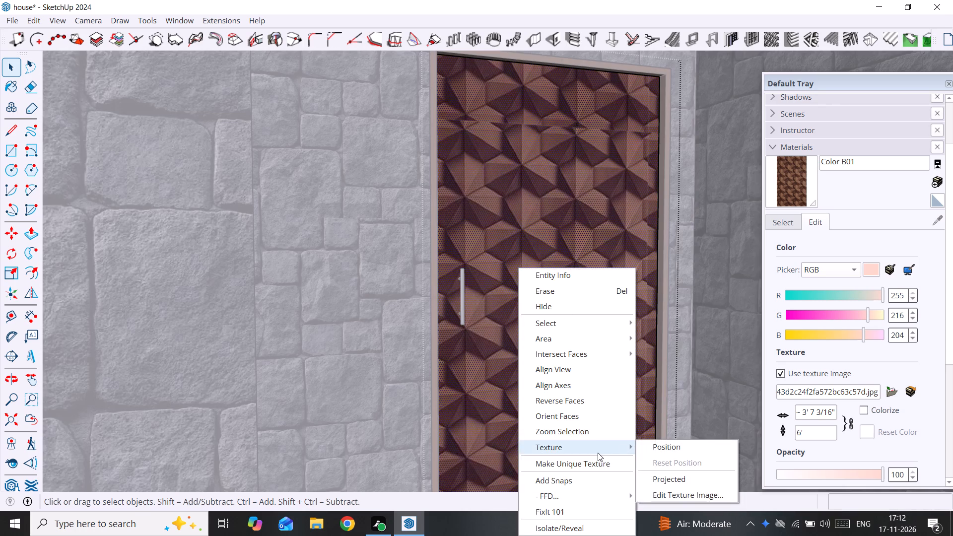
left_click(656, 446)
scroll(601, 397, "down", 5)
middle_click_drag(548, 358, 533, 231, "shift")
scroll(530, 221, "down", 4)
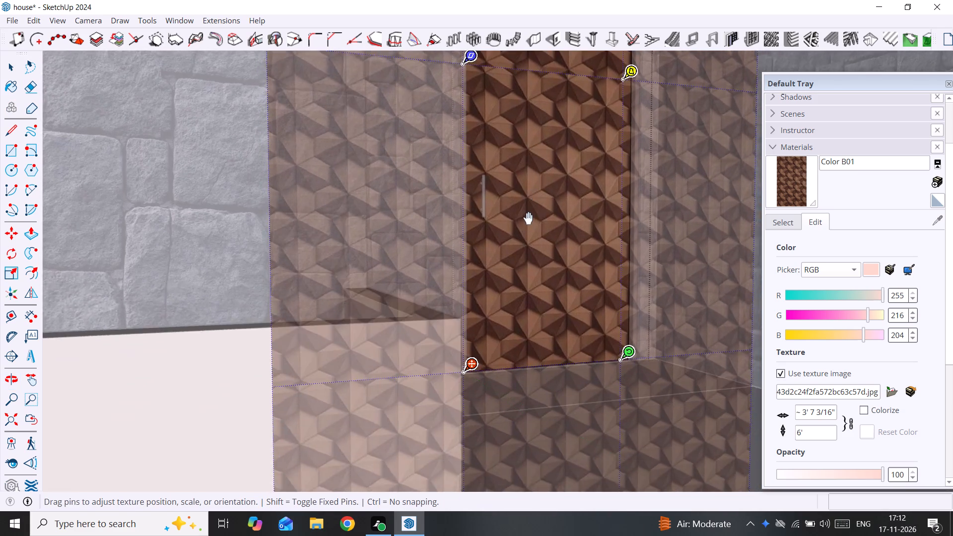
scroll(526, 228, "down", 5)
middle_click_drag(519, 257, 426, 279)
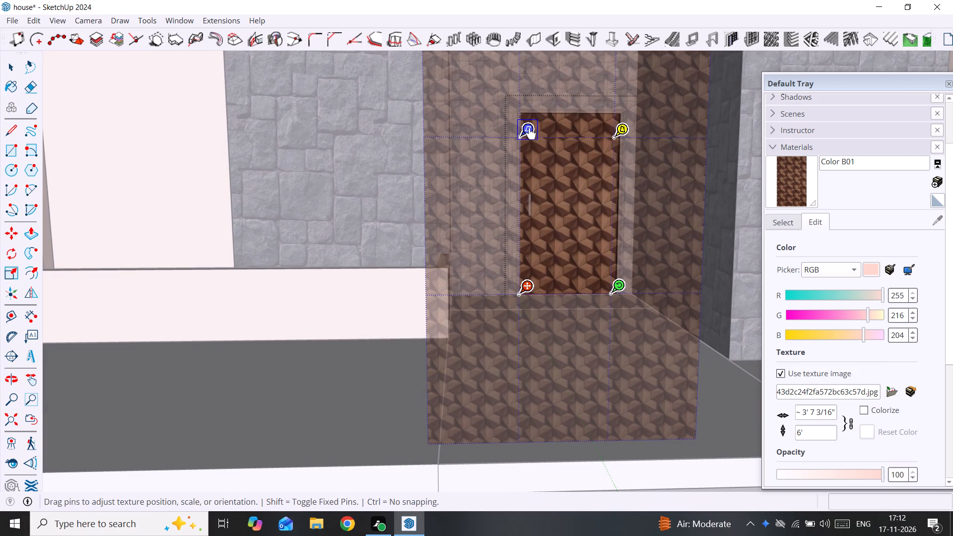
left_click_drag(530, 134, 537, 182)
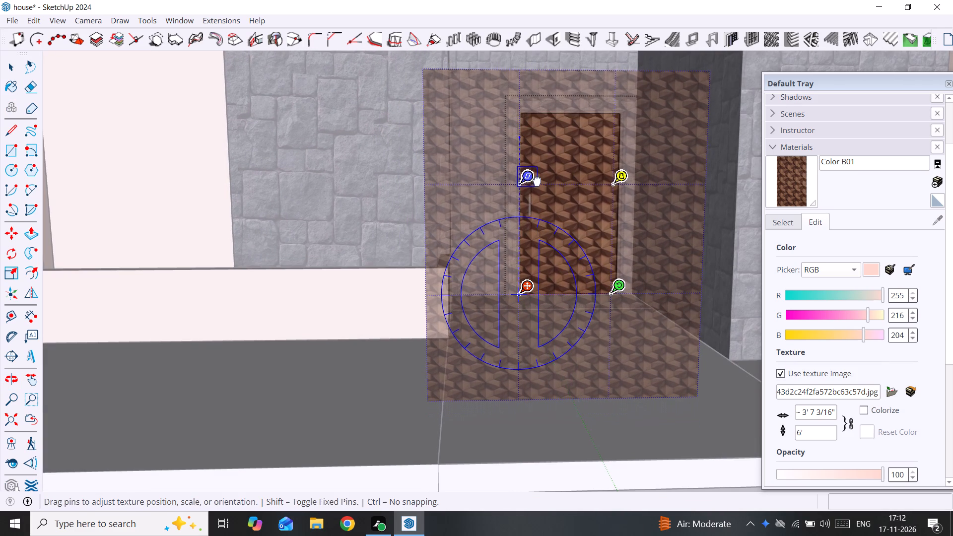
left_click_drag(537, 182, 538, 189)
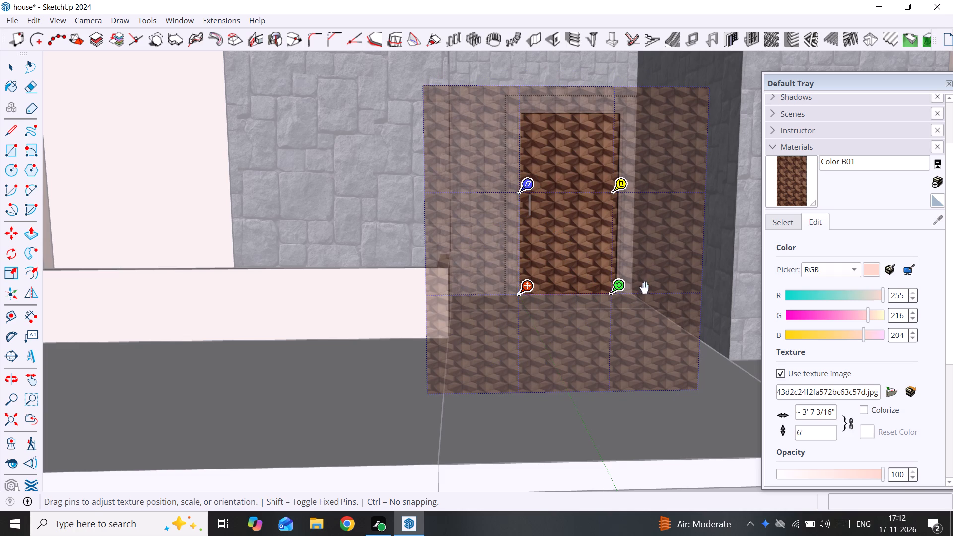
Shrink the door panel's pattern further with the scale/rotate pin, then finish texture positioning and close the door group.
left_click_drag(621, 293, 590, 297)
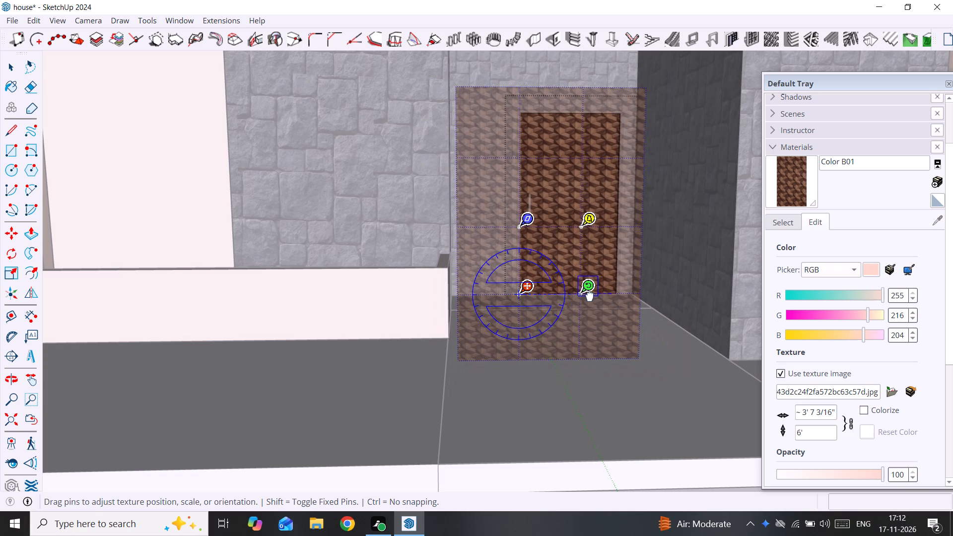
left_click_drag(590, 297, 581, 297)
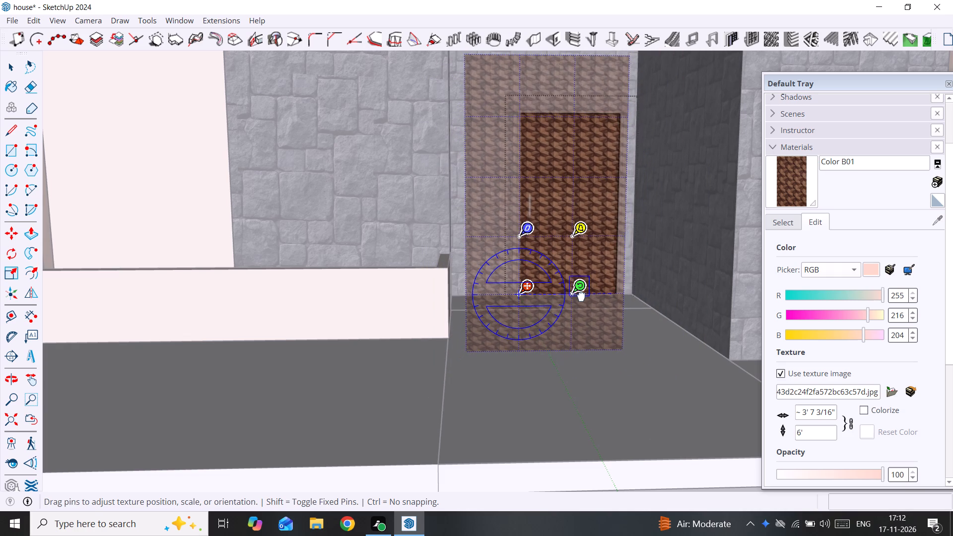
left_click_drag(581, 297, 578, 297)
key("space")
left_click(608, 382)
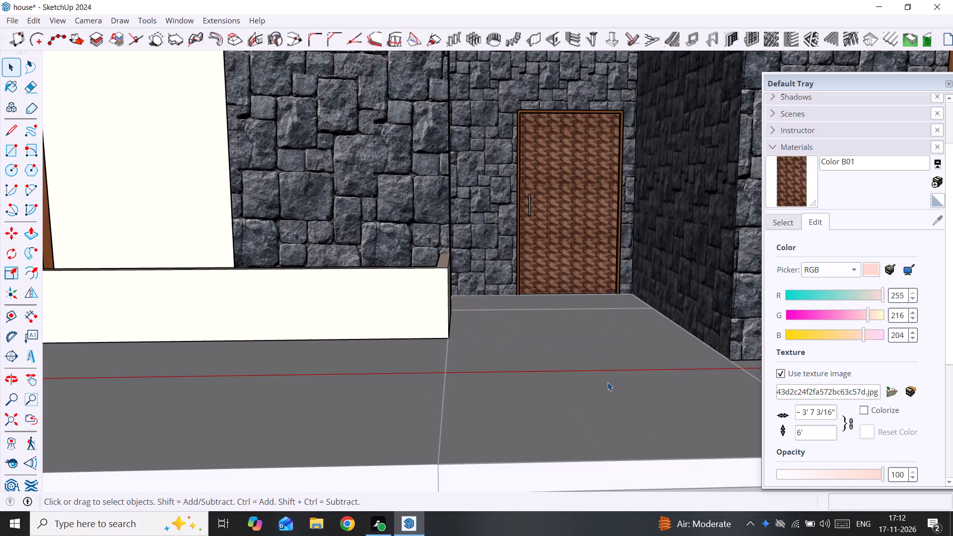
Examine the rescaled door texture up close and within the full front facade beside the reference sketch.
scroll(526, 256, "up", 4)
middle_click_drag(526, 247, 635, 218)
scroll(635, 218, "down", 8)
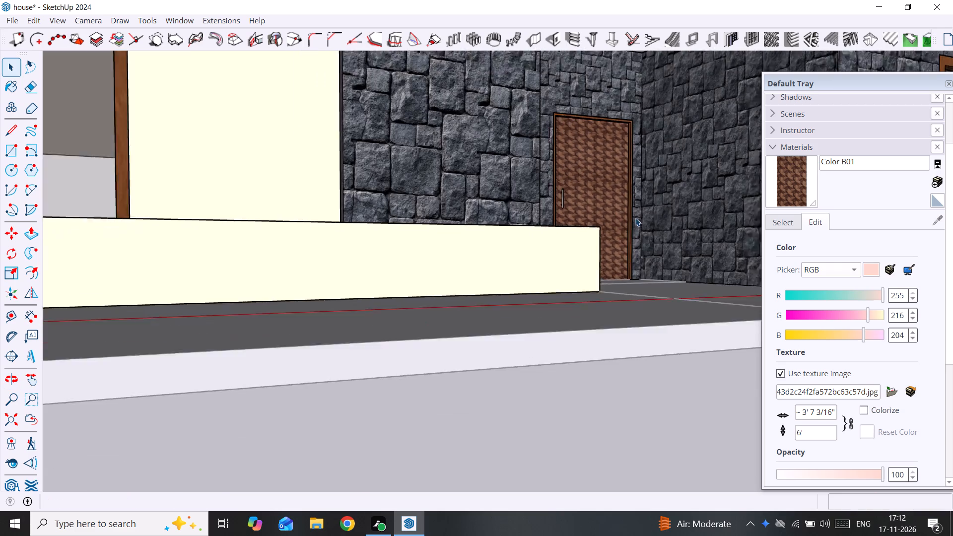
scroll(635, 218, "down", 1)
left_click(651, 369)
middle_click_drag(636, 265, 438, 320)
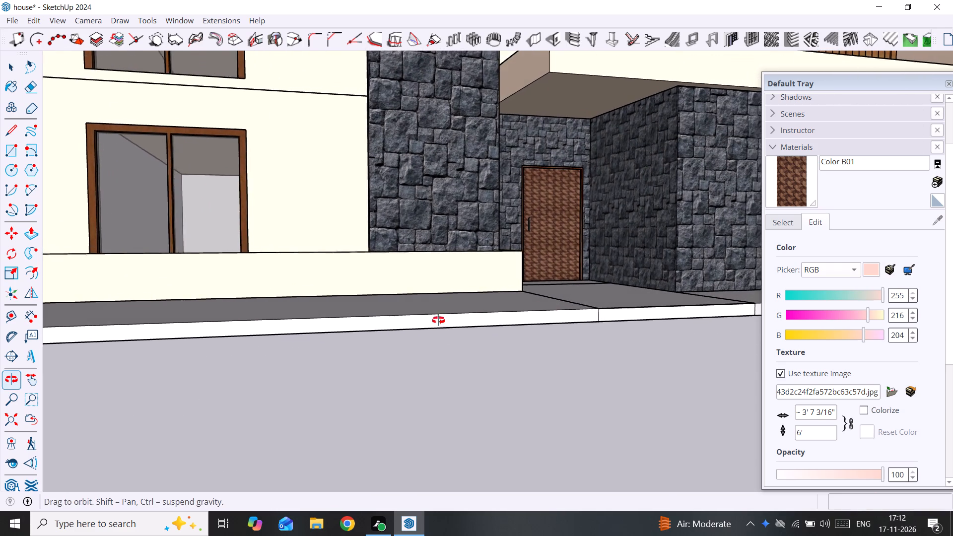
middle_click_drag(438, 320, 433, 321)
key("space")
scroll(436, 339, "down", 10)
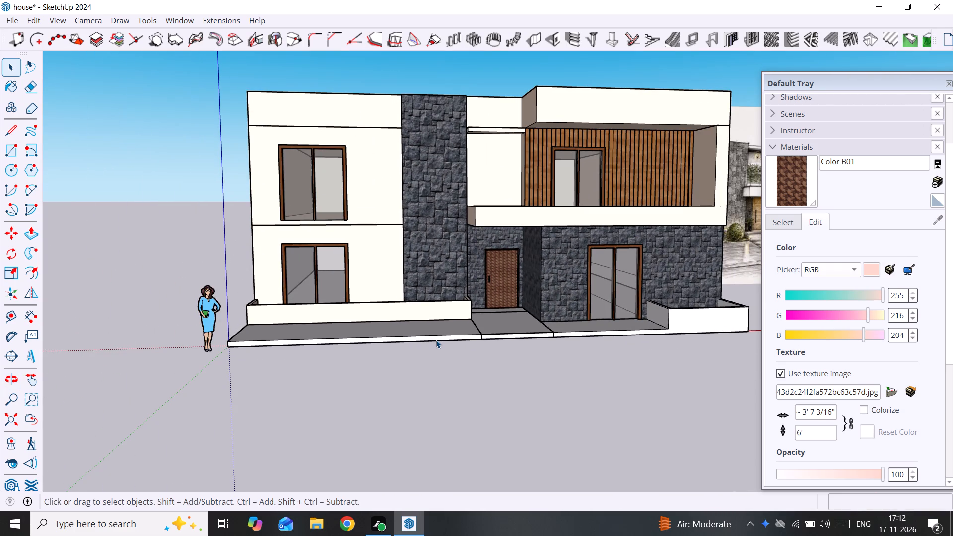
scroll(256, 263, "down", 5)
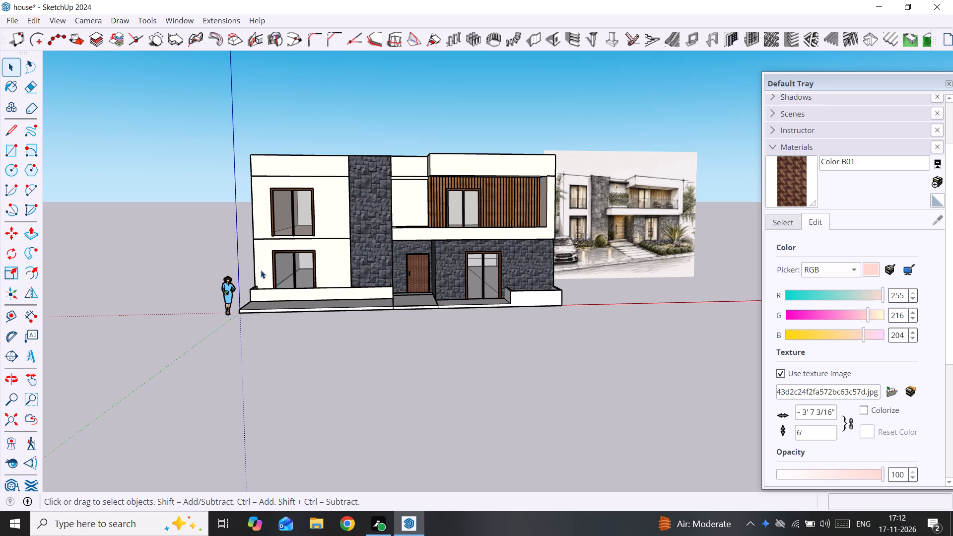
Examine the painted house exterior from the sides, above and the front, comparing it with the reference sketch.
middle_click_drag(268, 289, 596, 369)
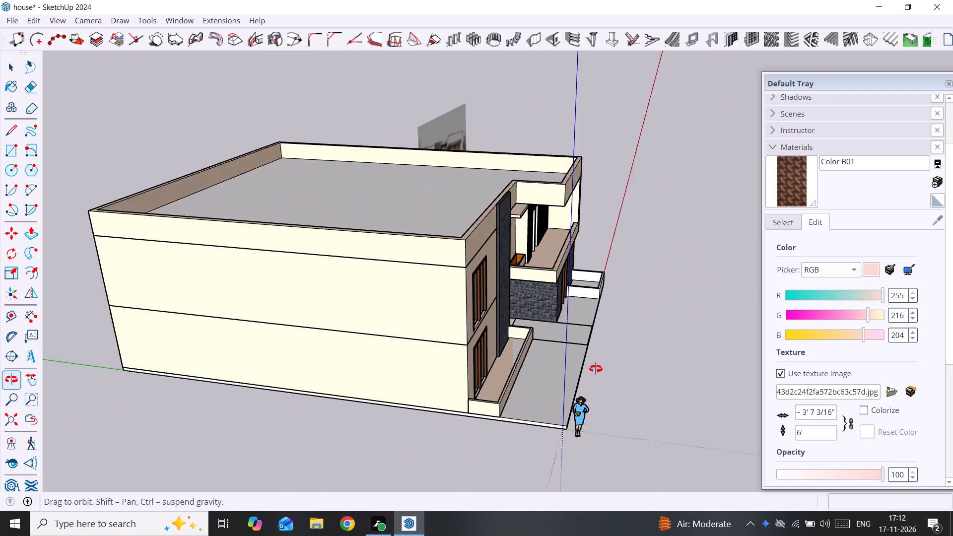
middle_click_drag(596, 369, 167, 376)
middle_click_drag(142, 376, 78, 370)
middle_click(71, 374)
middle_click_drag(68, 377, 156, 369)
scroll(171, 375, "down", 4)
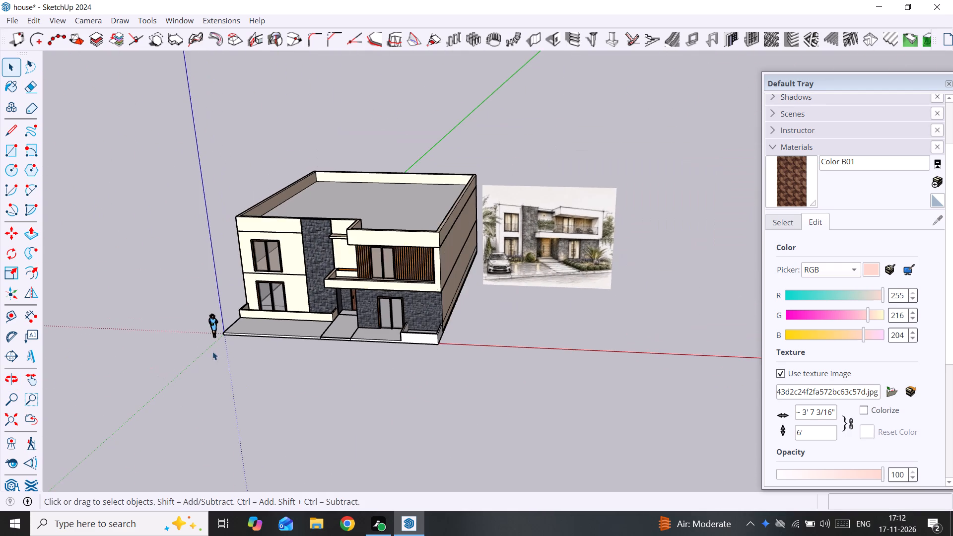
scroll(347, 335, "up", 2)
middle_click_drag(413, 309, 595, 289)
middle_click(595, 289)
middle_click_drag(595, 289, 531, 305)
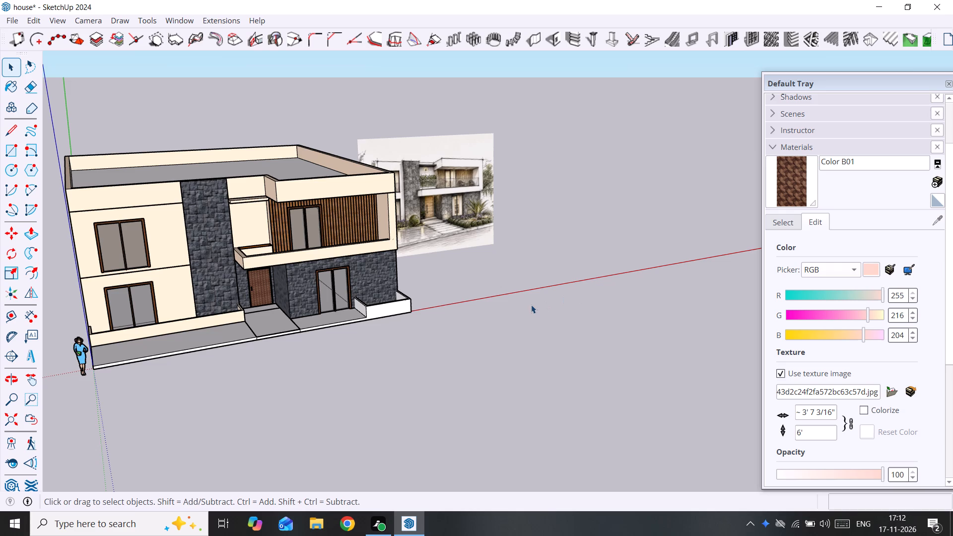
scroll(257, 324, "up", 2)
middle_click_drag(279, 302, 401, 236, "shift")
scroll(405, 232, "down", 3)
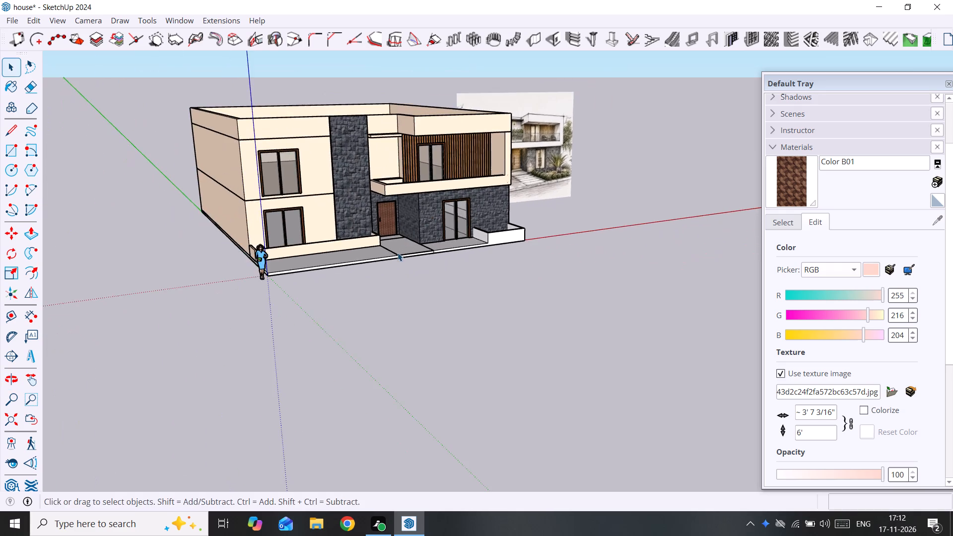
Show the Architextures toolbar and open its texture library.
middle_click_drag(392, 272, 365, 339)
scroll(426, 134, "up", 2)
right_click(346, 12)
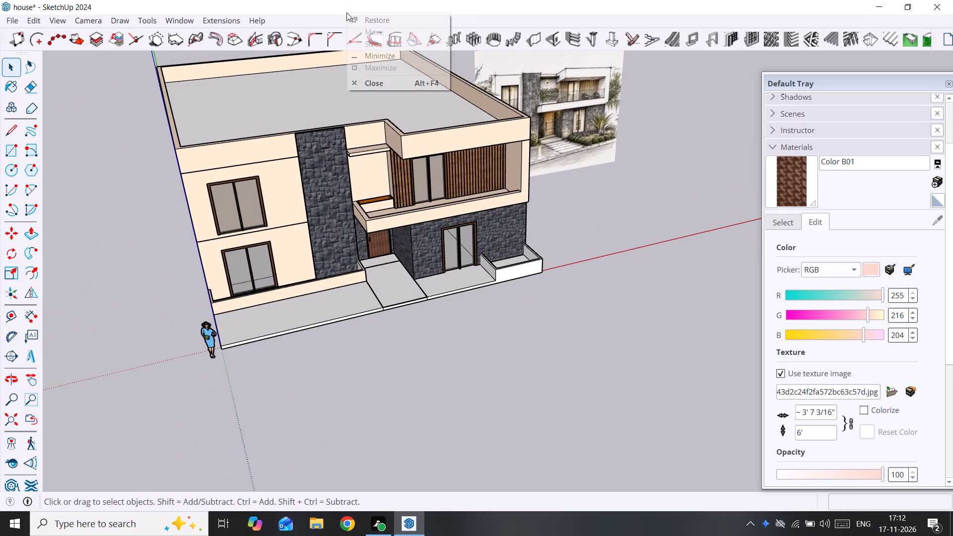
right_click(310, 16)
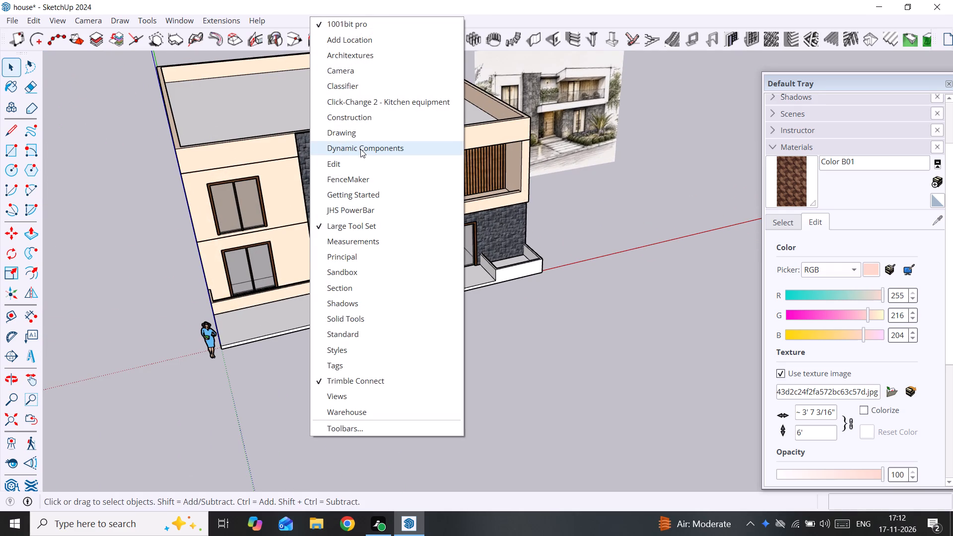
scroll(1, 240, "up", 1)
right_click(1, 240)
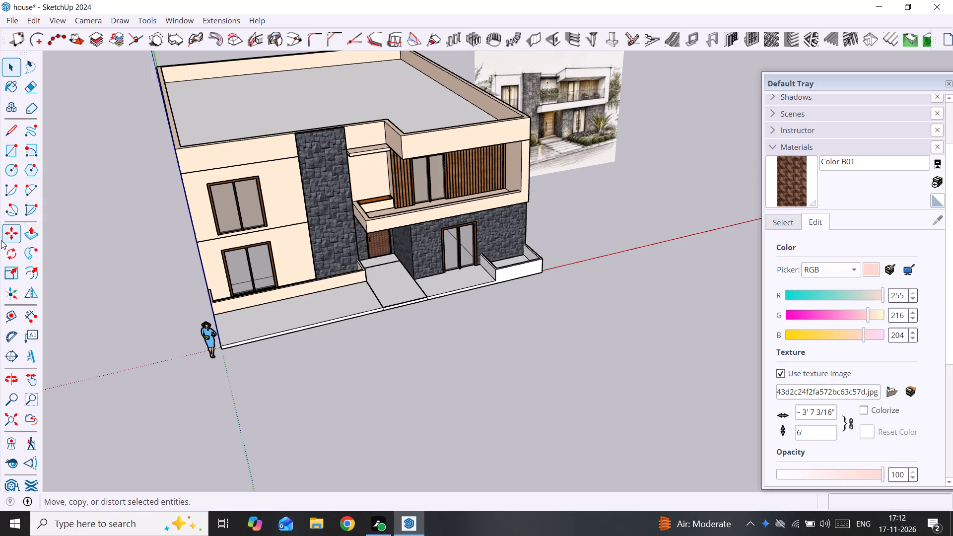
scroll(1, 240, "up", 1)
left_click(1, 240)
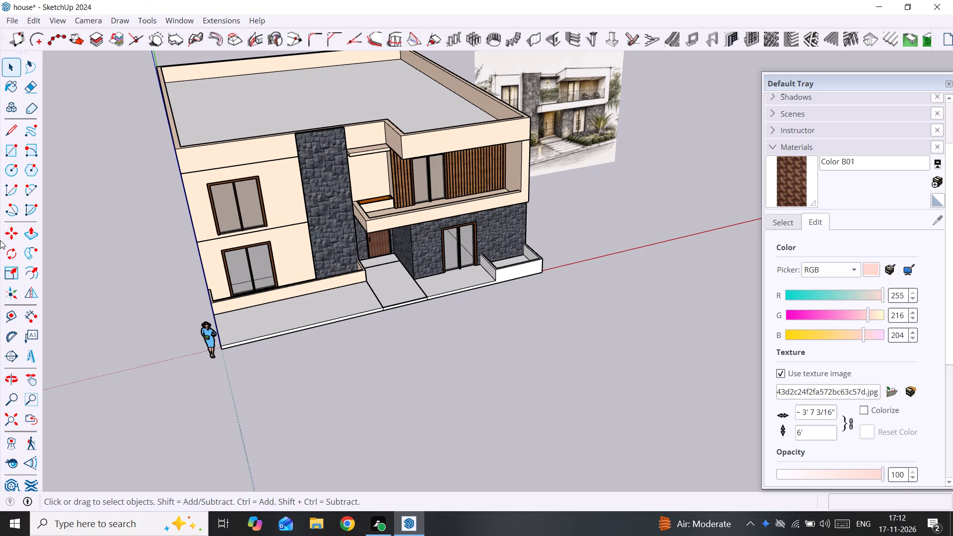
right_click(322, 3)
right_click(293, 19)
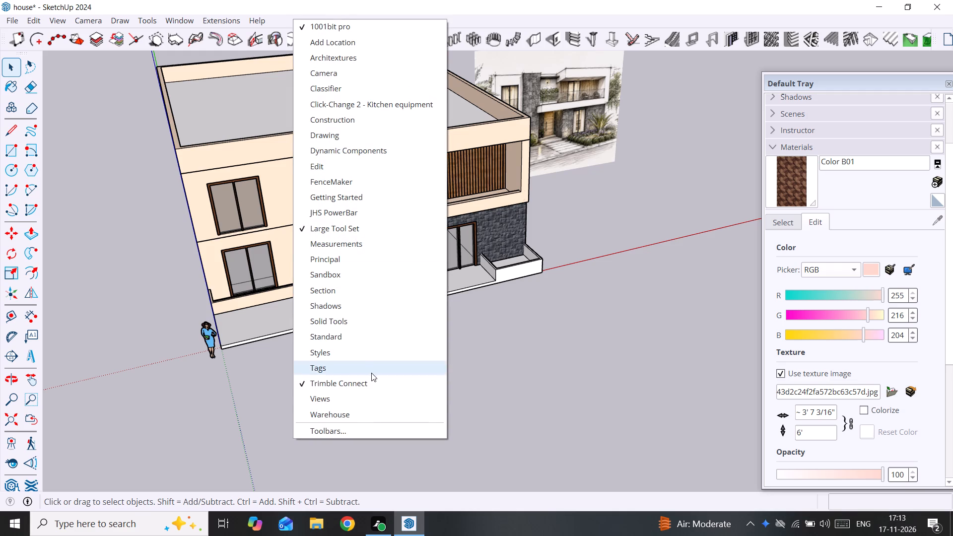
left_click(335, 55)
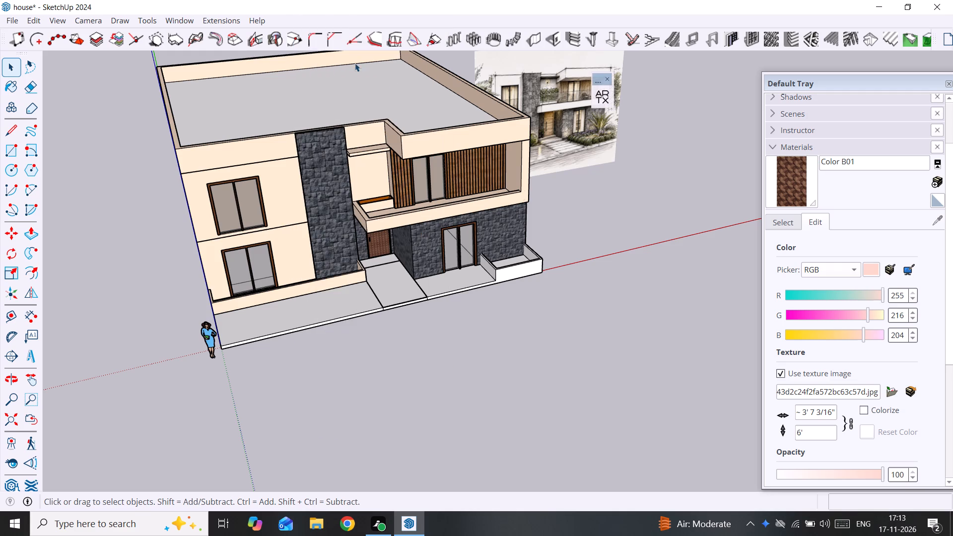
left_click(601, 95)
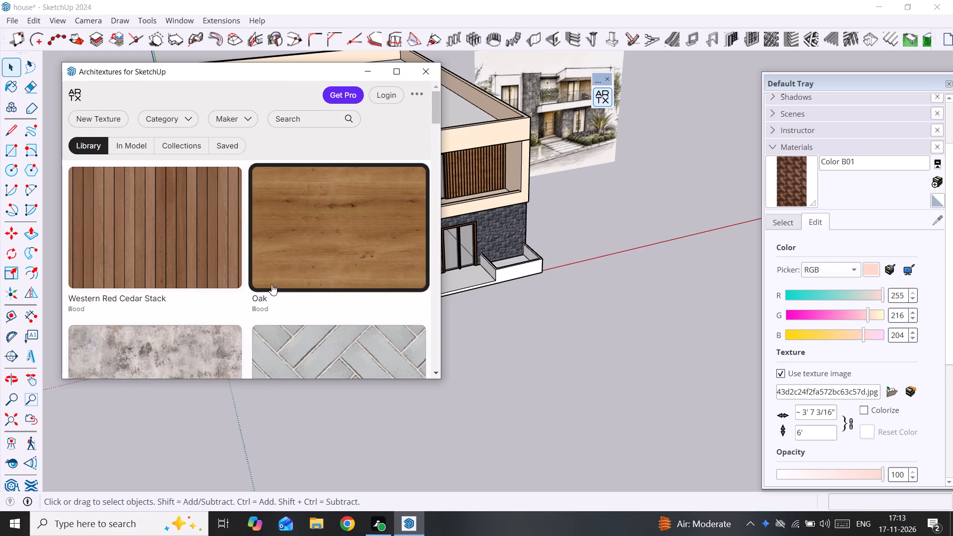
Import the Calacatta Gold stone texture from the Architextures library and close the library window.
scroll(272, 284, "down", 4)
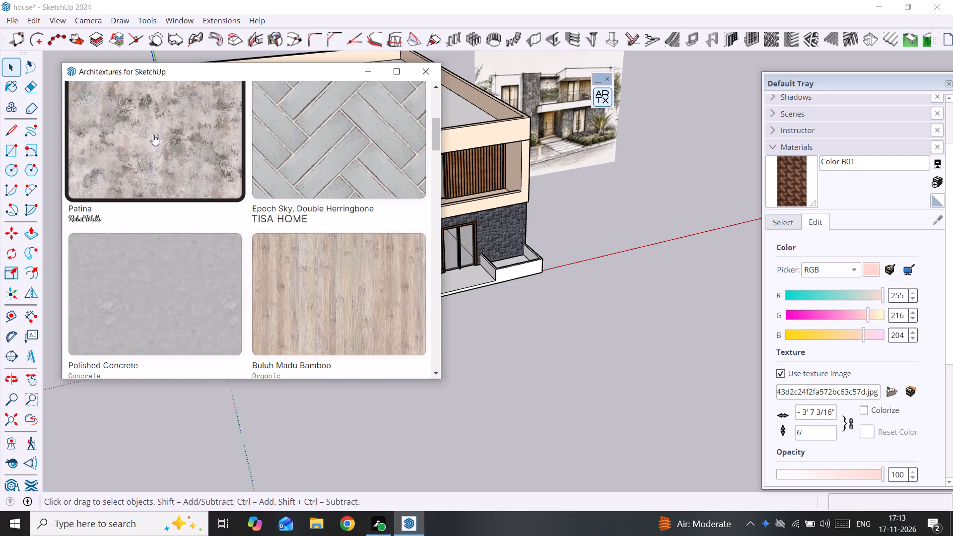
scroll(239, 232, "down", 14)
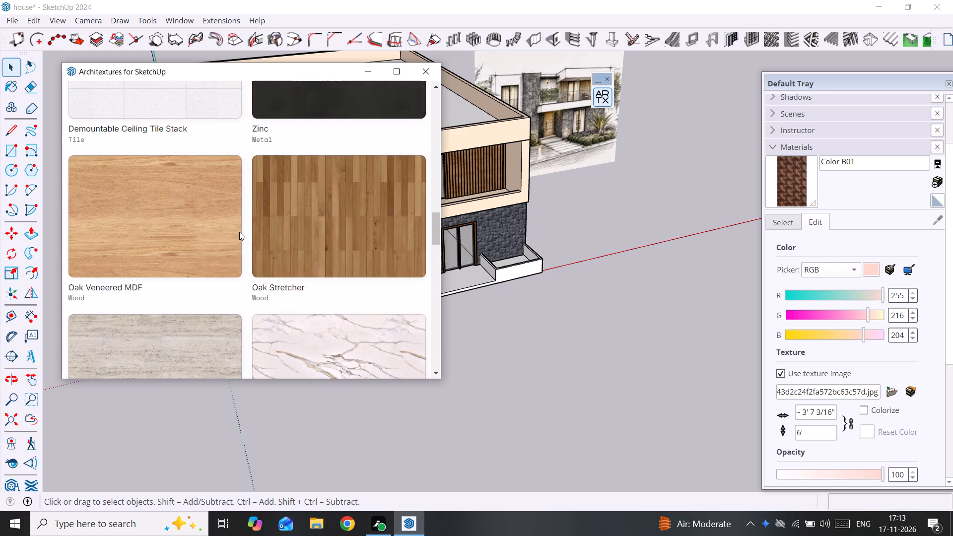
scroll(239, 232, "down", 4)
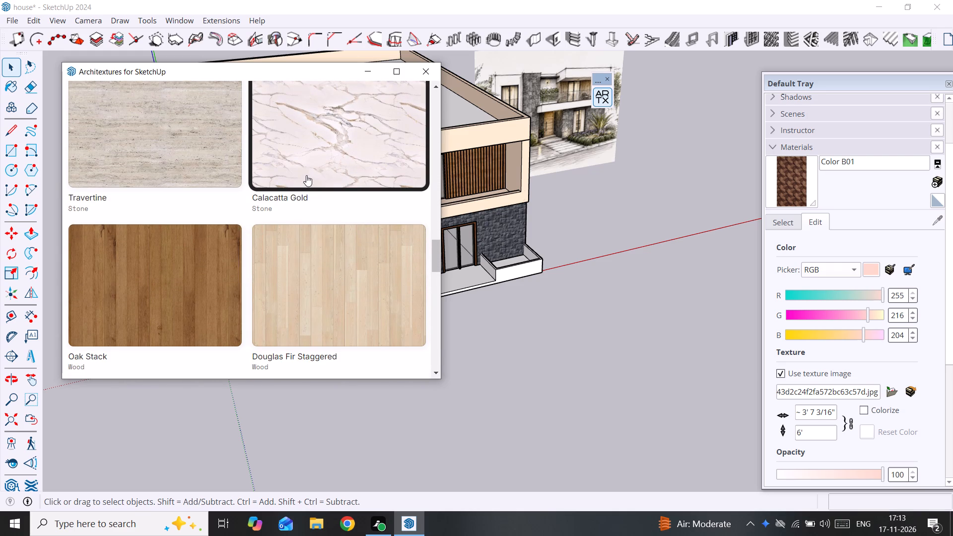
left_click(306, 175)
left_click(113, 368)
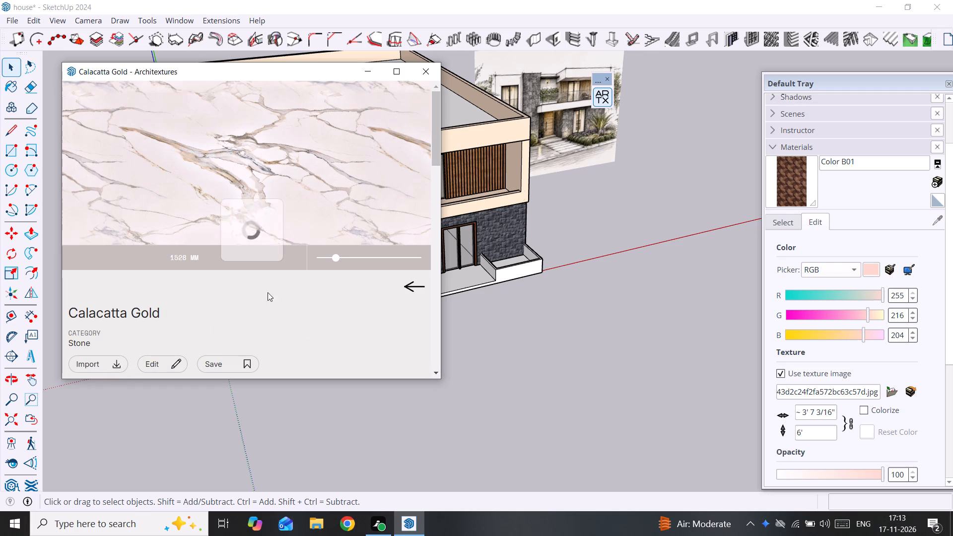
left_click(421, 70)
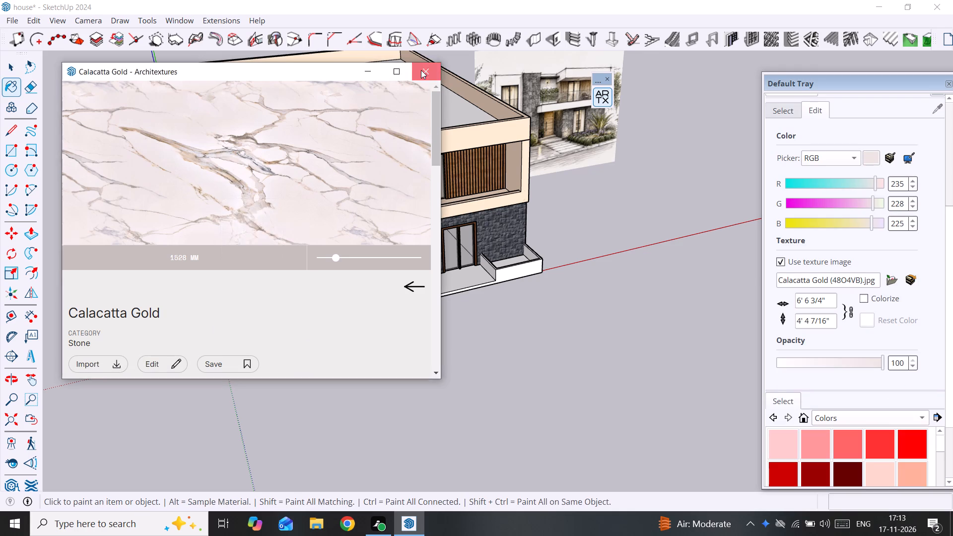
Paint the paving in front of the house with the Calacatta Gold material.
left_click(296, 330)
scroll(247, 332, "up", 3)
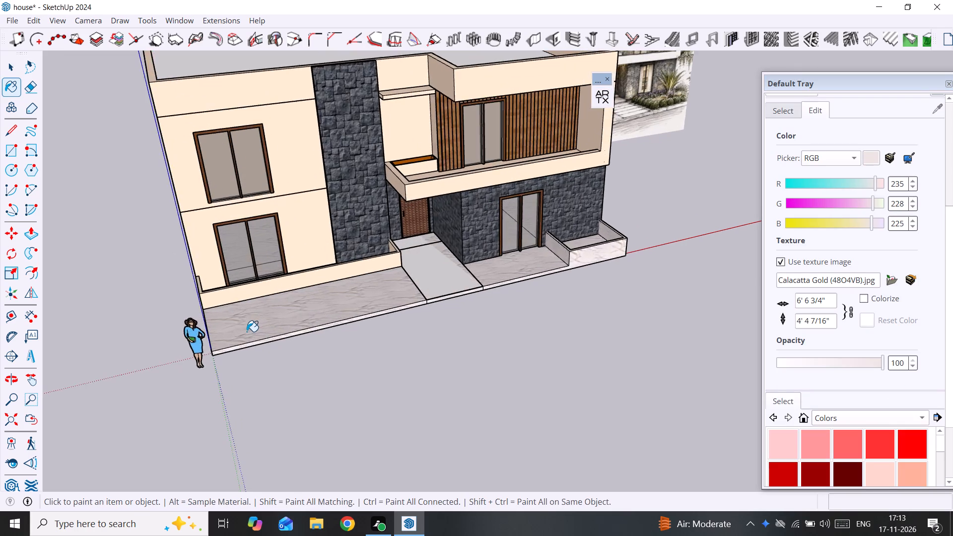
scroll(247, 332, "up", 4)
middle_click_drag(249, 332, 174, 427)
scroll(211, 382, "down", 3)
scroll(248, 353, "down", 5)
middle_click_drag(273, 328, 349, 277)
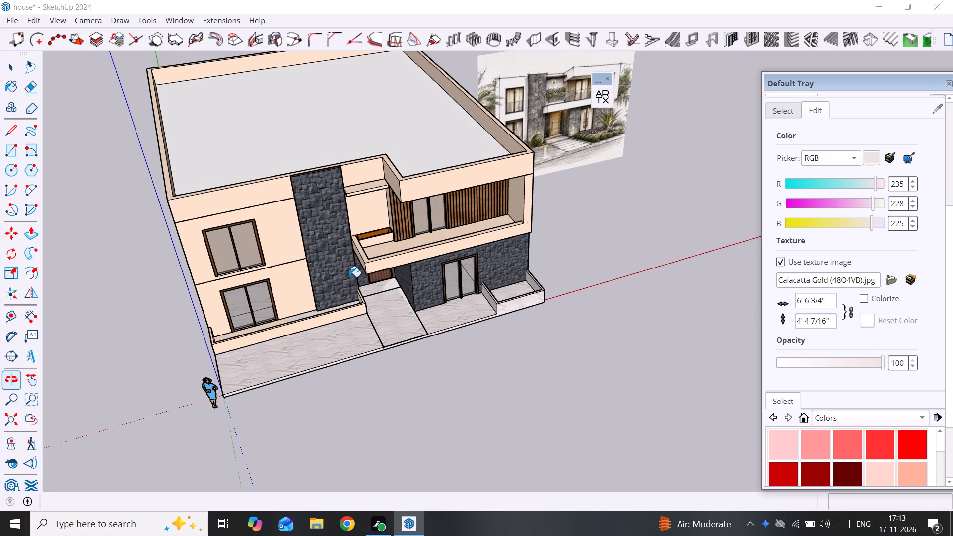
Paint the flat roof surface inside the parapet with Calacatta Gold.
left_click(336, 118)
scroll(269, 98, "up", 2)
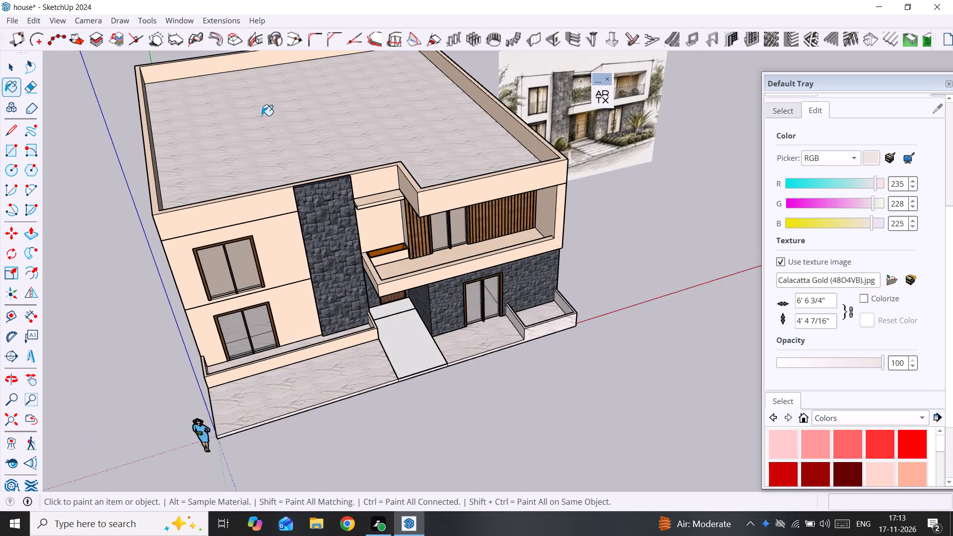
Open the nested roof group, select the slab's top face and paint Calacatta Gold directly onto that face.
right_click(253, 137)
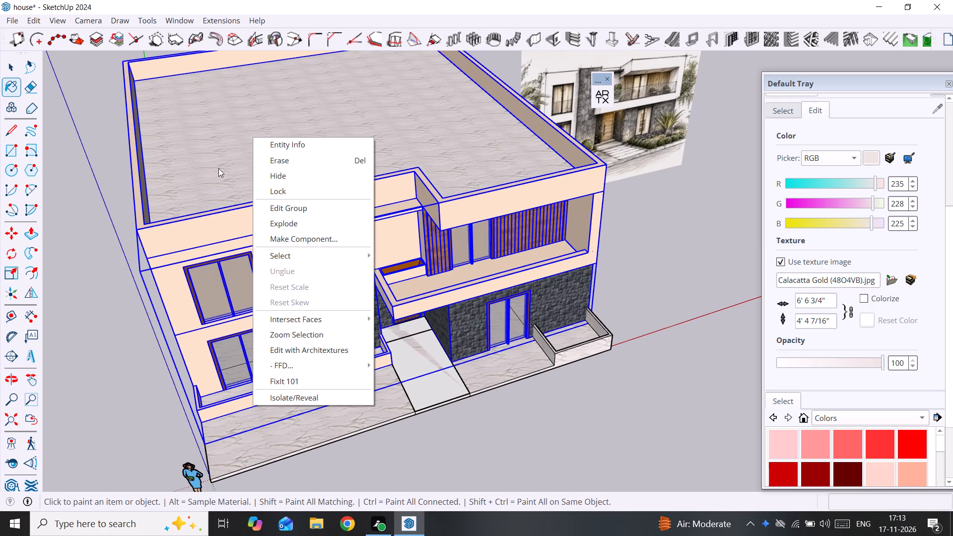
key("space")
left_click(689, 224)
scroll(312, 193, "up", 4)
key("space")
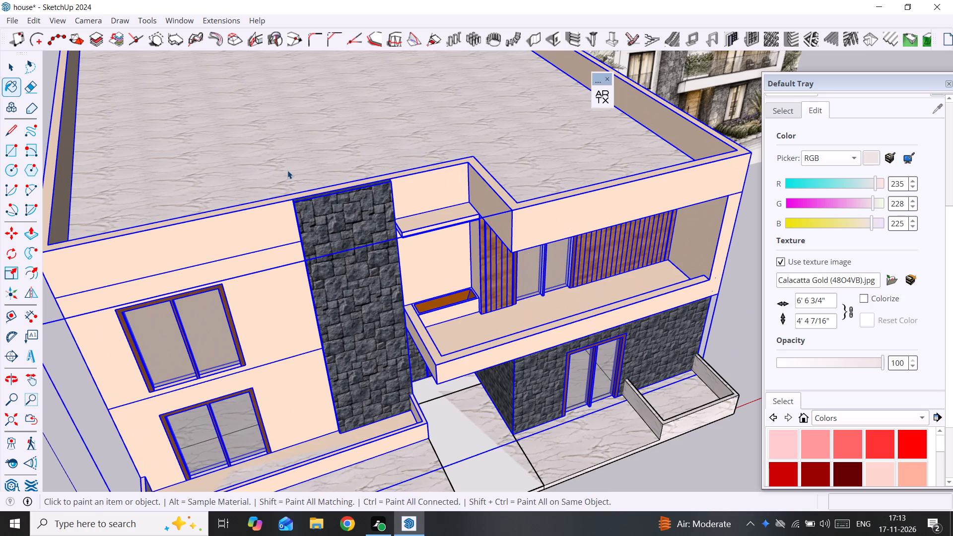
triple_click(285, 166)
triple_click(285, 166)
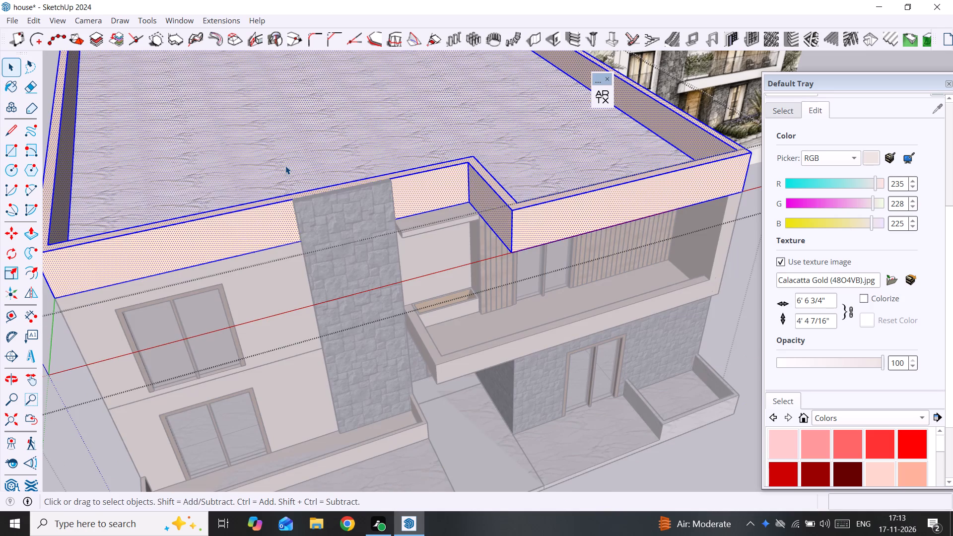
left_click(285, 166)
right_click(285, 166)
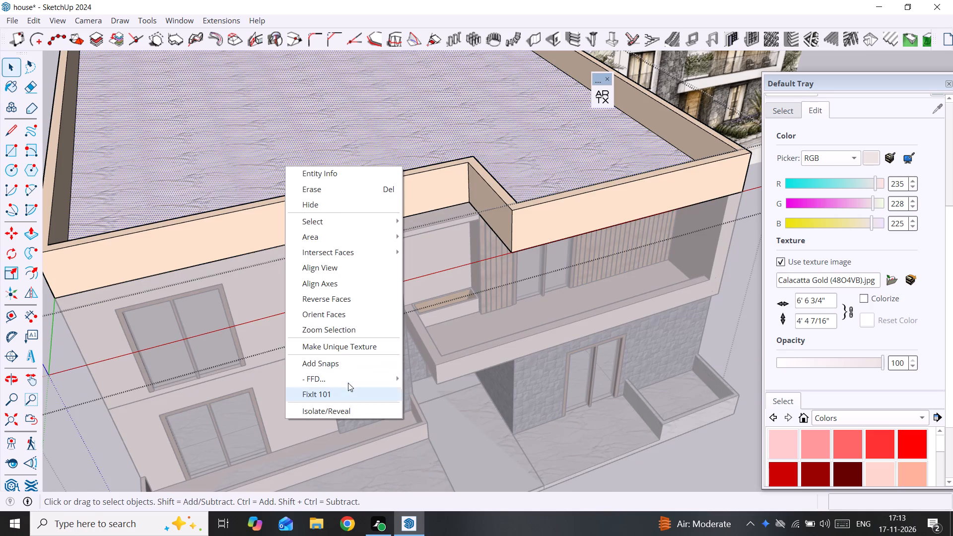
scroll(242, 168, "down", 4)
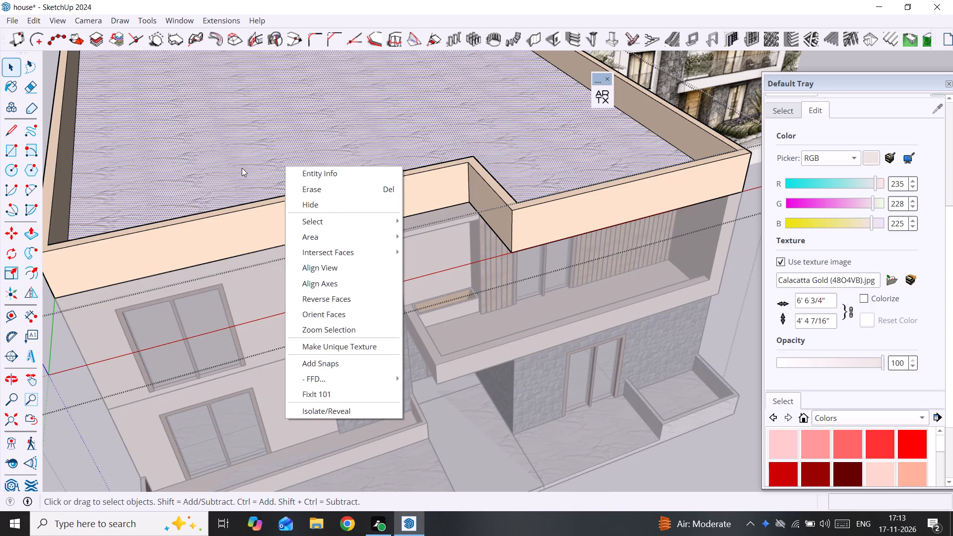
scroll(274, 133, "down", 3)
scroll(860, 132, "up", 7)
left_click(641, 122)
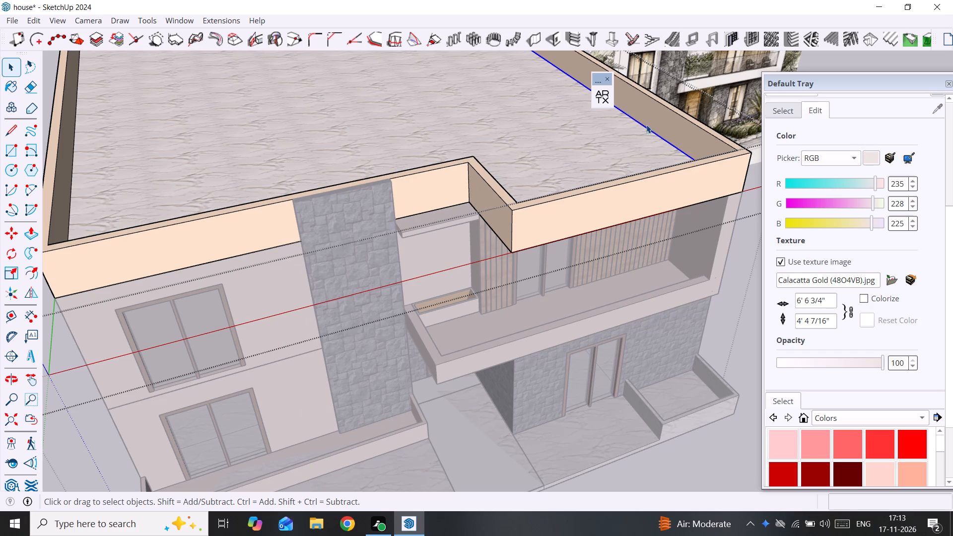
left_click(591, 164)
scroll(591, 164, "down", 4)
scroll(908, 162, "up", 5)
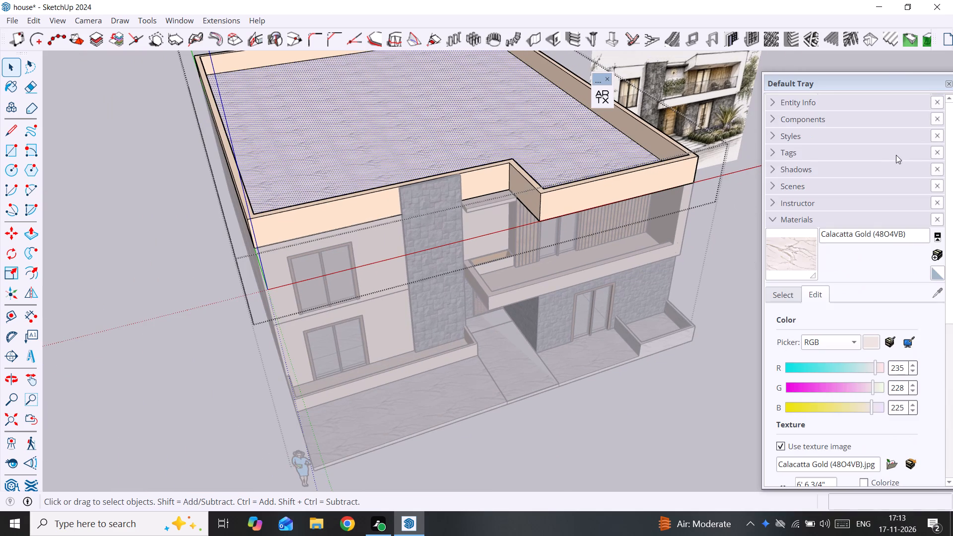
scroll(893, 154, "up", 3)
left_click(790, 251)
left_click(507, 148)
Open the roof face's texture for positioning and move its origin pin to the parapet's inner front corner beside the blue axis.
right_click(389, 140)
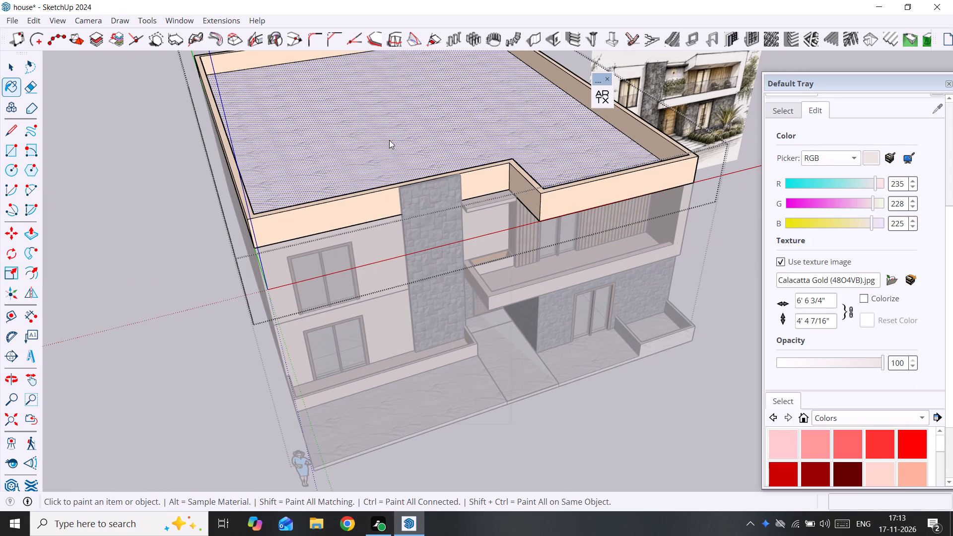
left_click(486, 324)
left_click(554, 315)
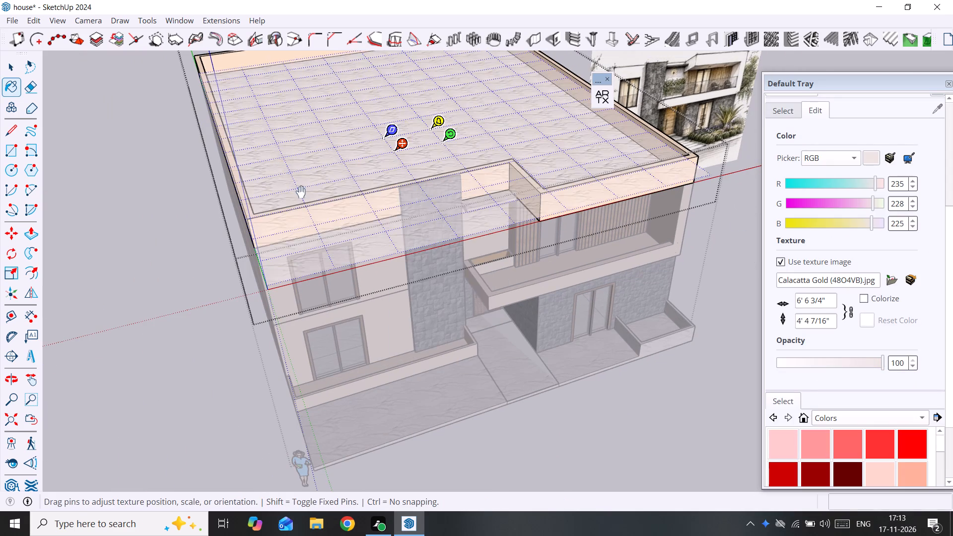
scroll(274, 166, "up", 2)
middle_click_drag(274, 166, 235, 326)
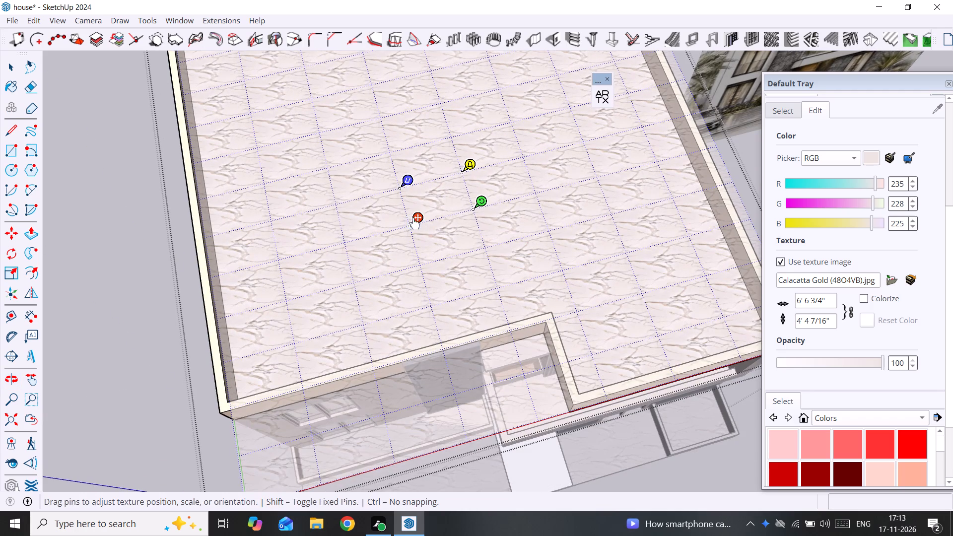
left_click_drag(418, 224, 244, 396)
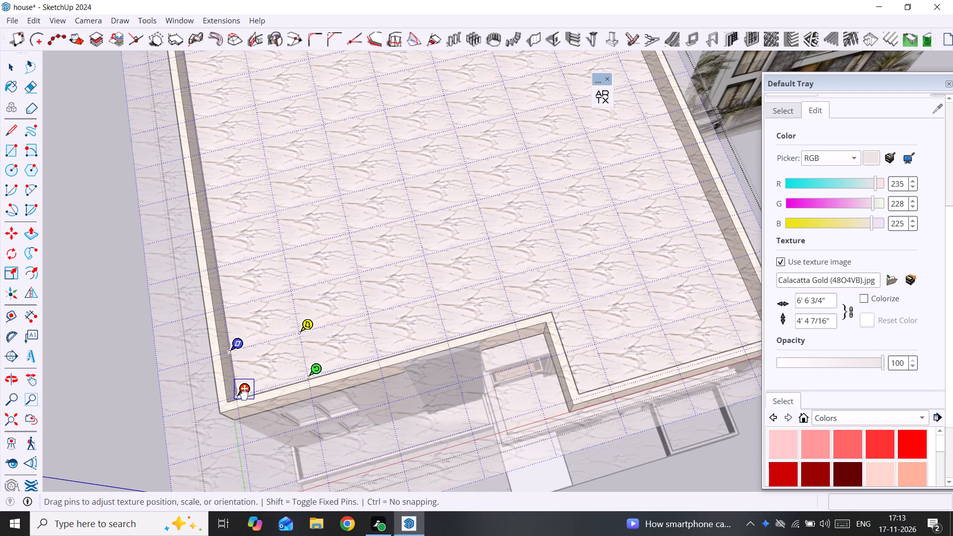
left_click_drag(244, 396, 247, 397)
scroll(248, 397, "up", 5)
middle_click_drag(243, 442, 240, 453)
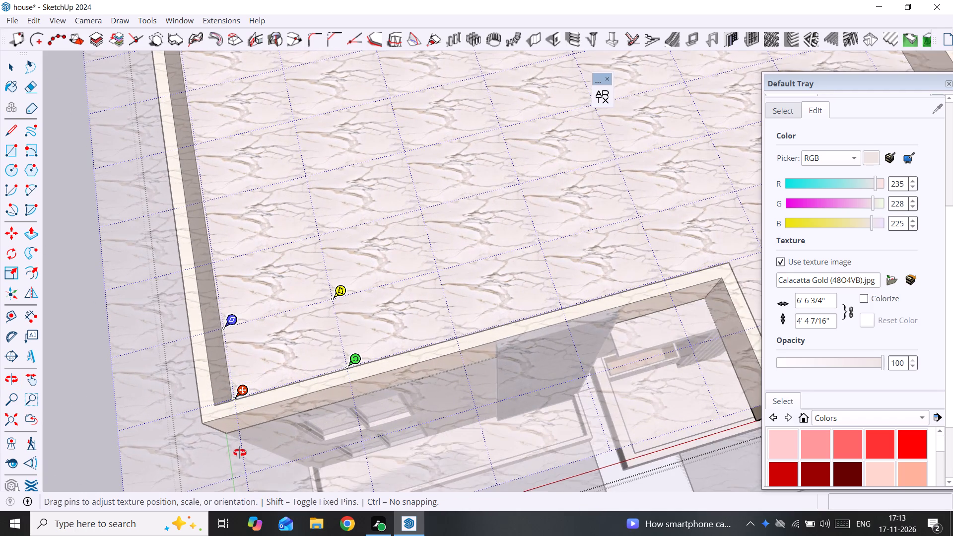
middle_click_drag(240, 453, 206, 535)
middle_click_drag(240, 434, 273, 234)
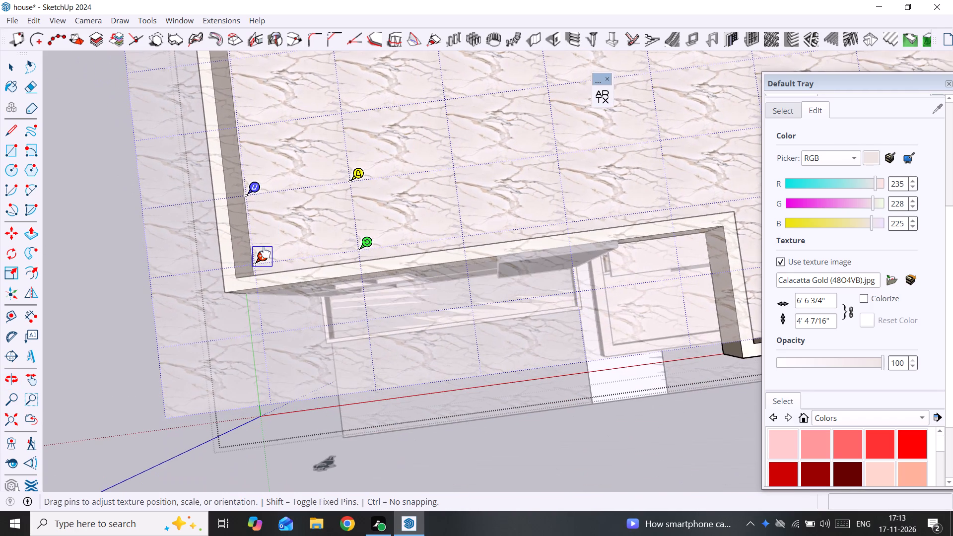
left_click_drag(265, 265, 264, 275)
Enlarge the roof's marble pattern with the scale/rotate pin, stretch it front to back with the scale/shear pin, and close the roof group.
left_click_drag(370, 256, 448, 244)
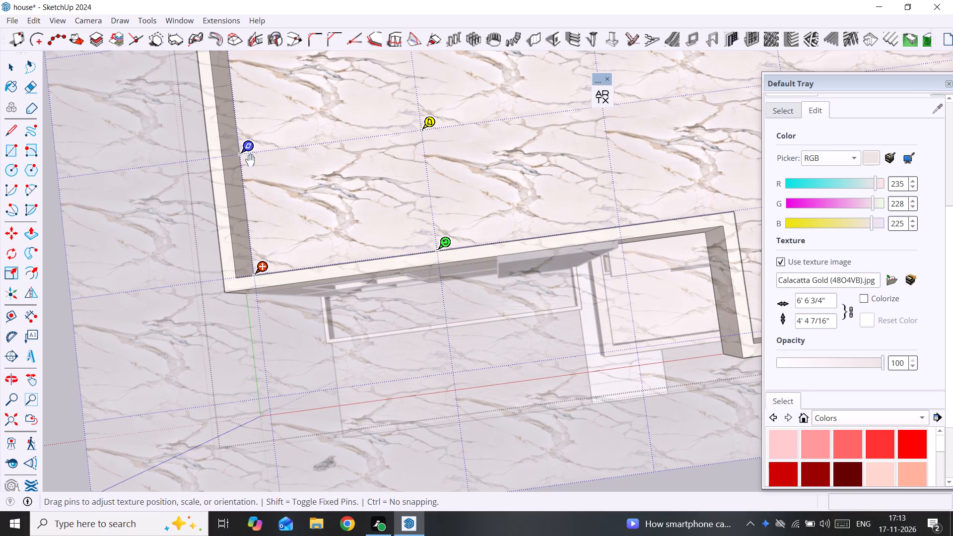
left_click_drag(250, 154, 250, 108)
scroll(250, 108, "down", 11)
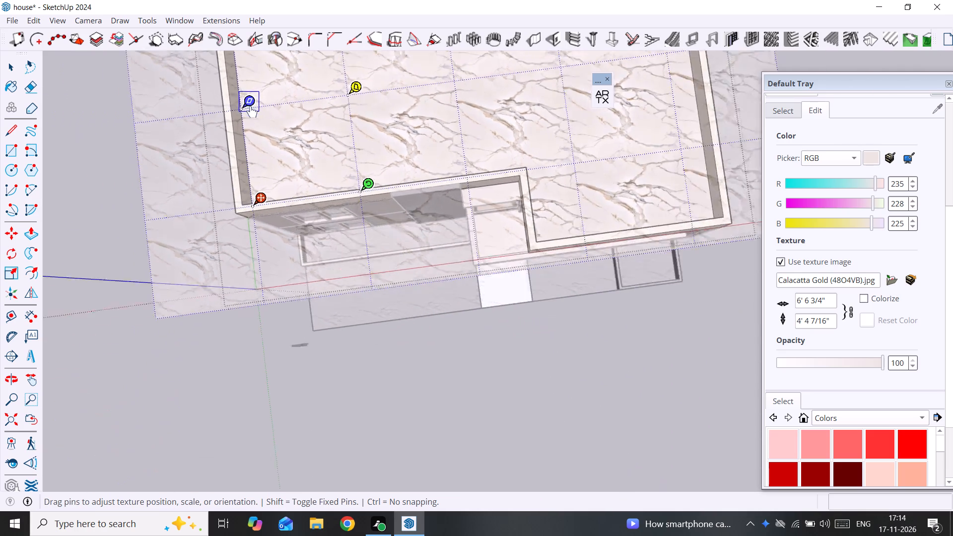
scroll(253, 113, "down", 14)
middle_click_drag(311, 238, 501, 335, "shift")
key("space")
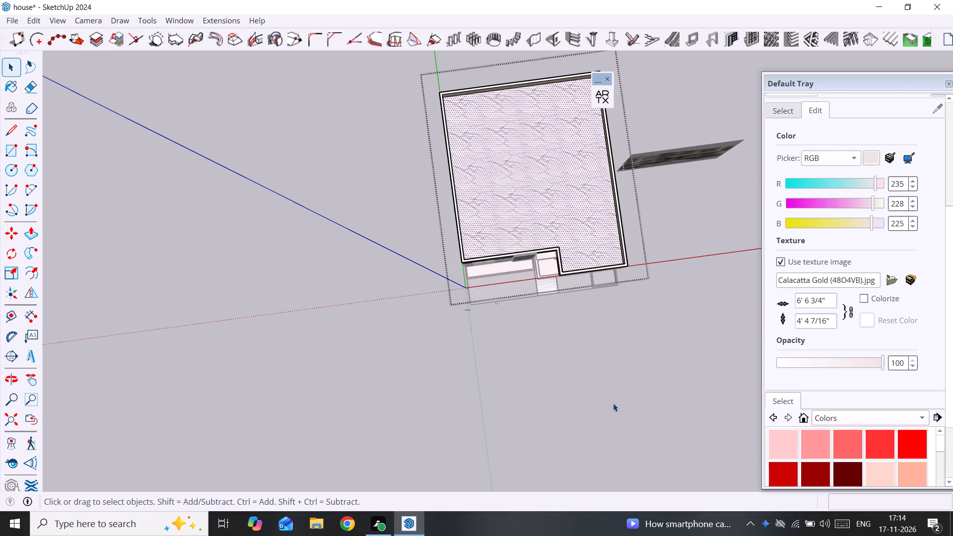
left_click(613, 403)
middle_click_drag(554, 305, 613, 86)
left_click(250, 282)
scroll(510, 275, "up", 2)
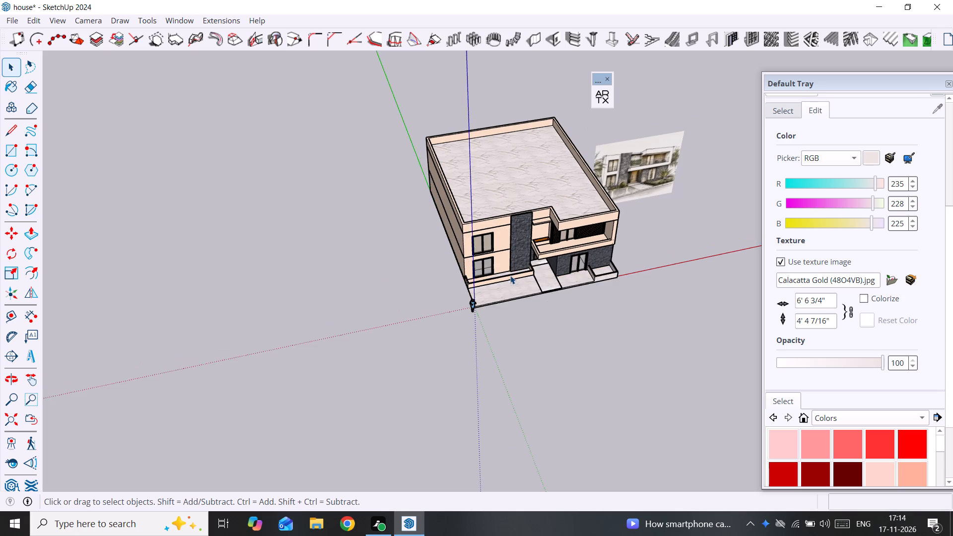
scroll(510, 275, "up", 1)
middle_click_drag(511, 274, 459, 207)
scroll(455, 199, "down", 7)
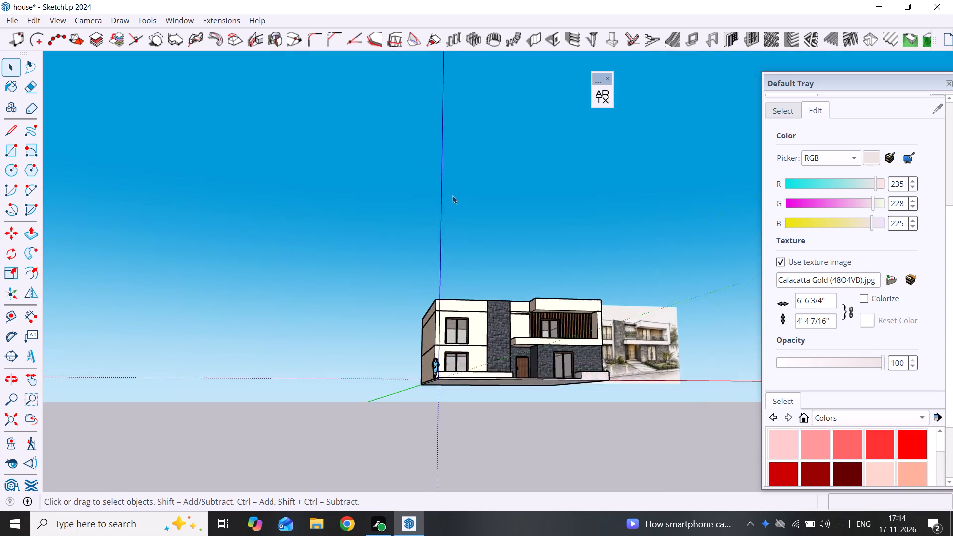
Delete the reference image standing beside the house.
scroll(452, 195, "down", 2)
middle_click_drag(507, 339, 559, 384)
scroll(561, 302, "up", 3)
left_click(561, 302)
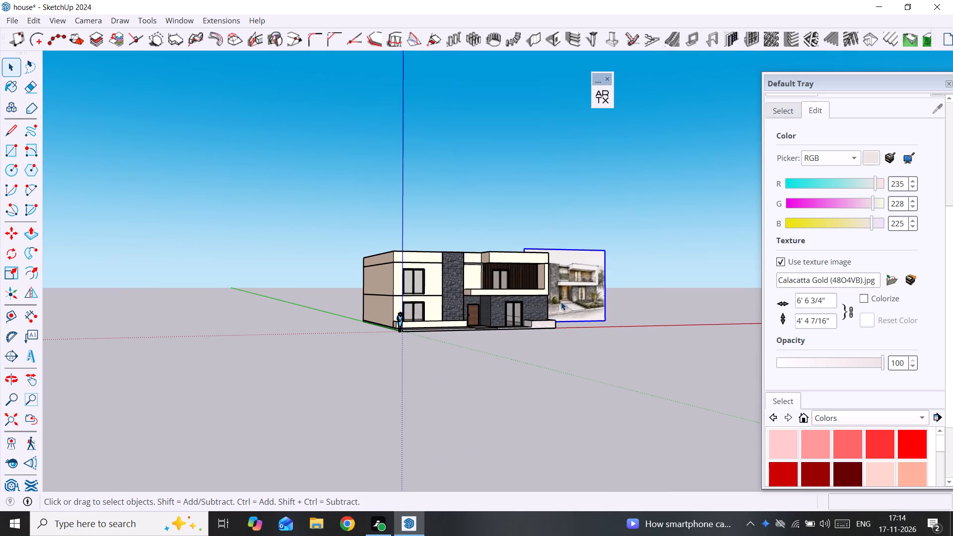
key("Delete")
Open the group of the marble front paving for editing at the house's corner by the scale figure.
scroll(477, 308, "up", 7)
middle_click_drag(472, 310, 483, 367)
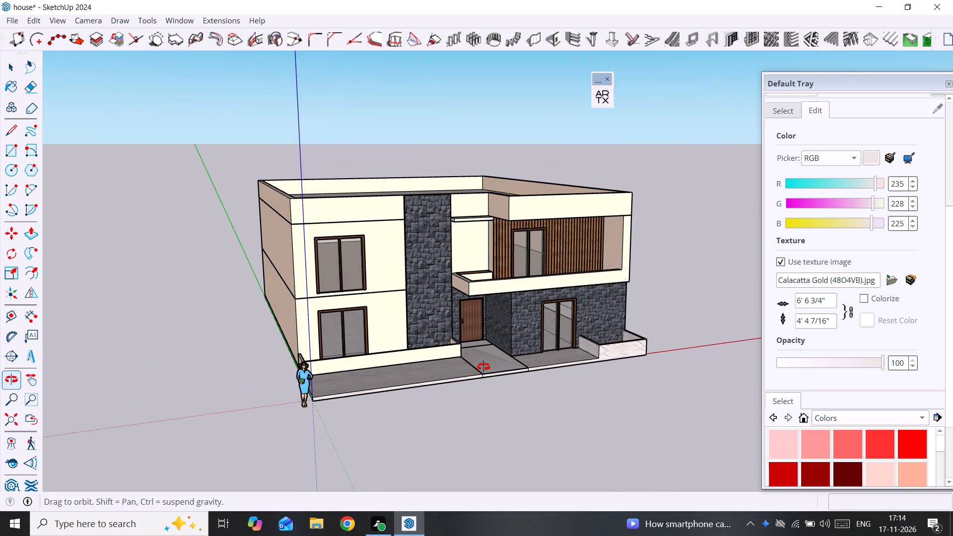
middle_click_drag(483, 367, 490, 384)
scroll(485, 384, "up", 3)
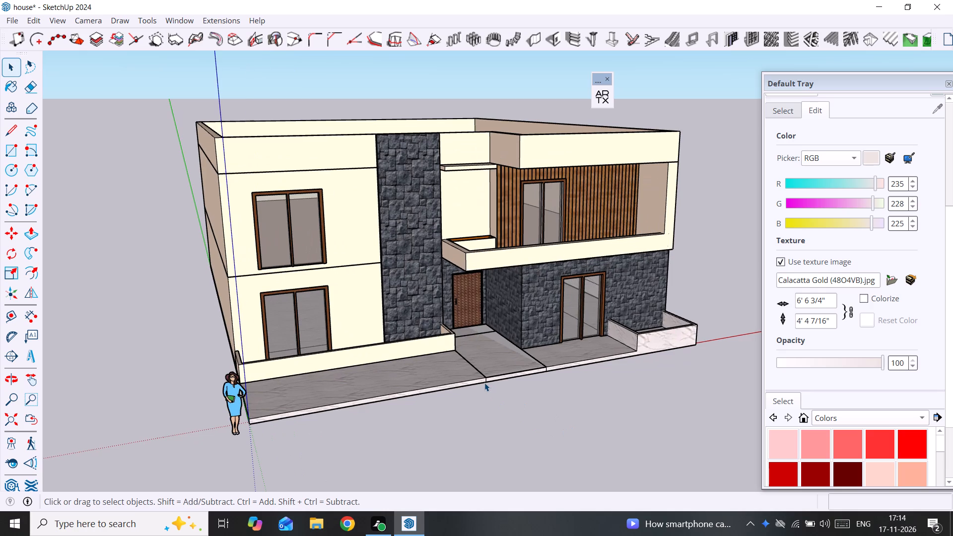
scroll(353, 376, "down", 4)
middle_click_drag(343, 382, 271, 399)
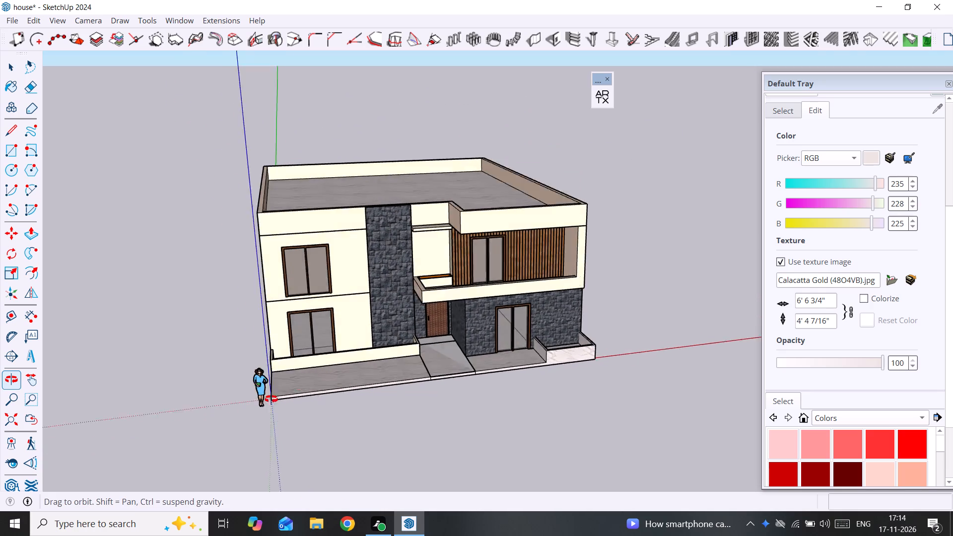
middle_click_drag(271, 399, 455, 385)
scroll(358, 403, "up", 2)
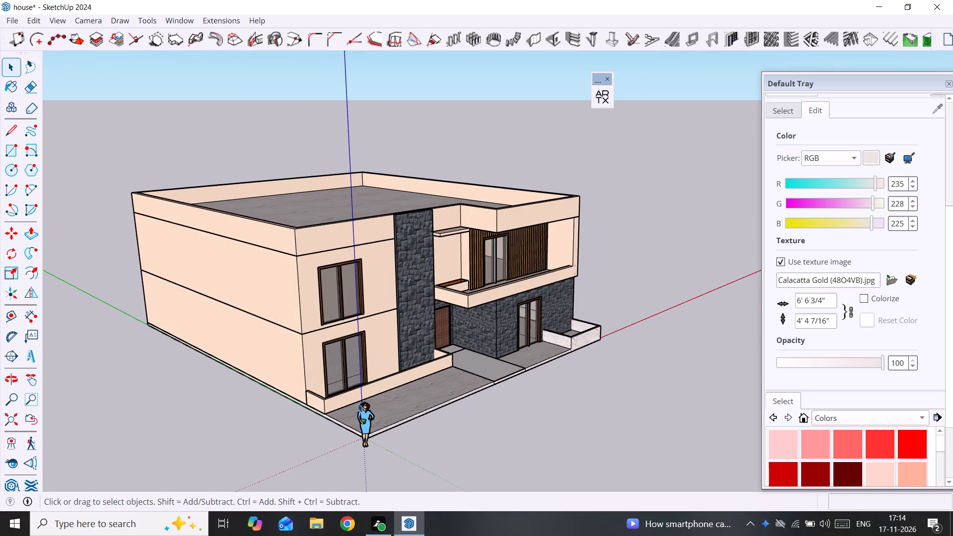
scroll(358, 403, "up", 1)
middle_click_drag(356, 404, 204, 433)
scroll(347, 370, "up", 5)
middle_click_drag(289, 391, 252, 411)
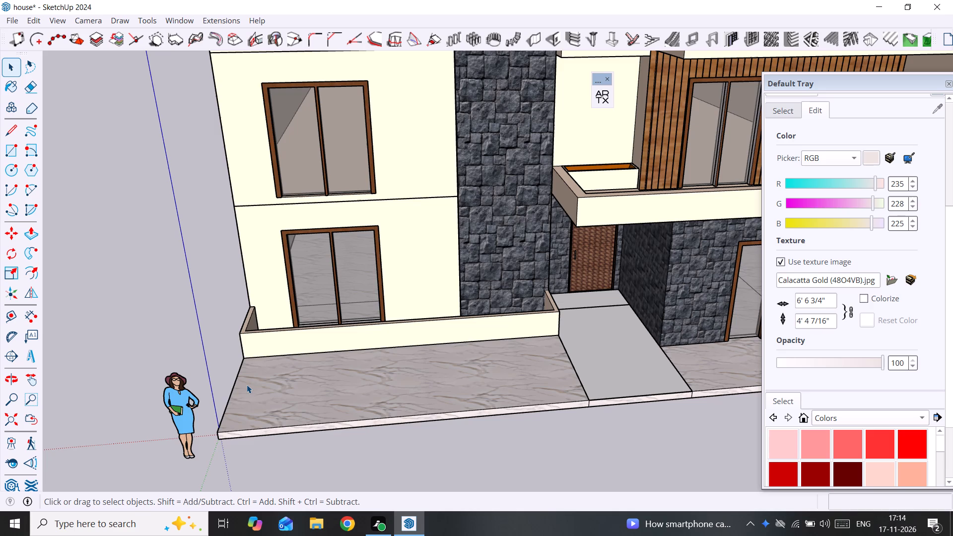
double_click(247, 385)
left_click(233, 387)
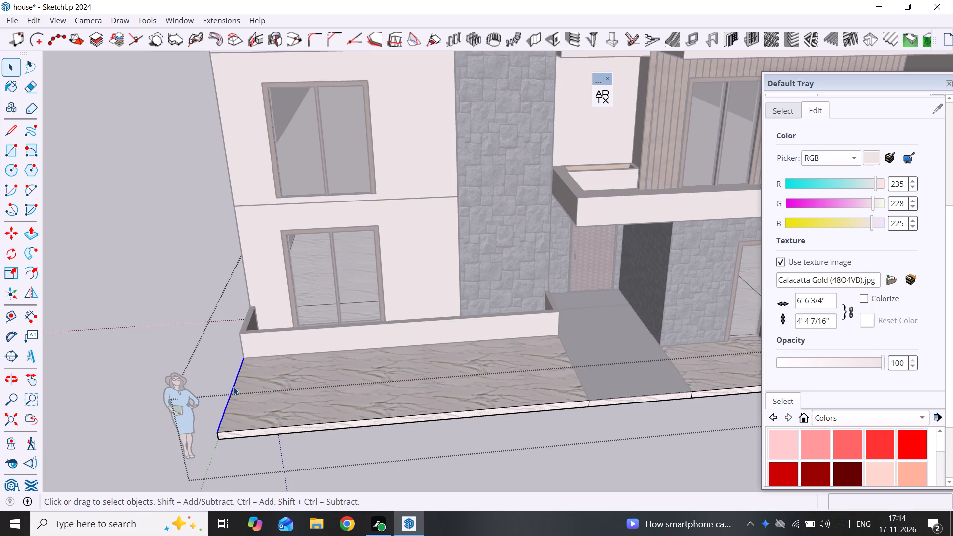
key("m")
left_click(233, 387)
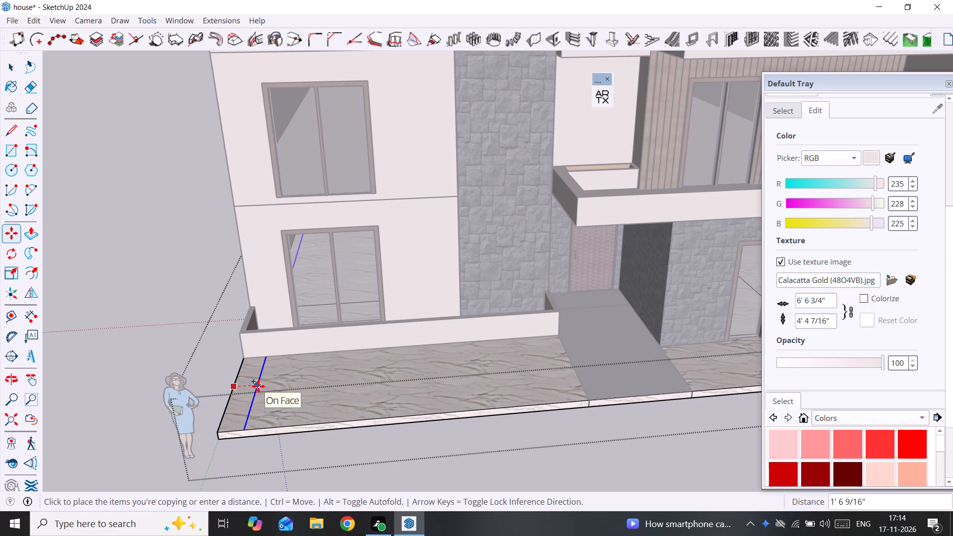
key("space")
Draw a 9" line along the low wall from the paving's outer corner, then continue it parallel to the side edge to the front edge.
scroll(246, 384, "up", 13)
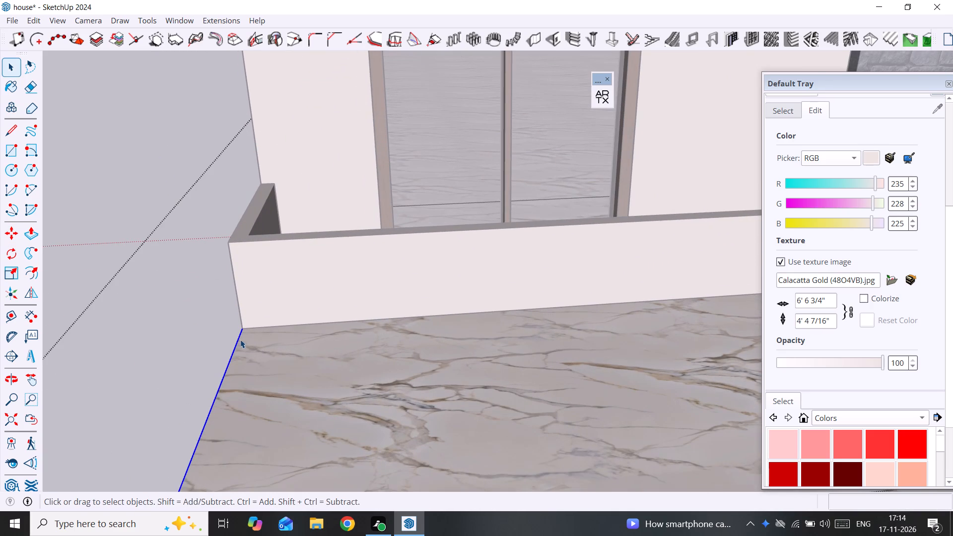
key("l")
left_click(242, 331)
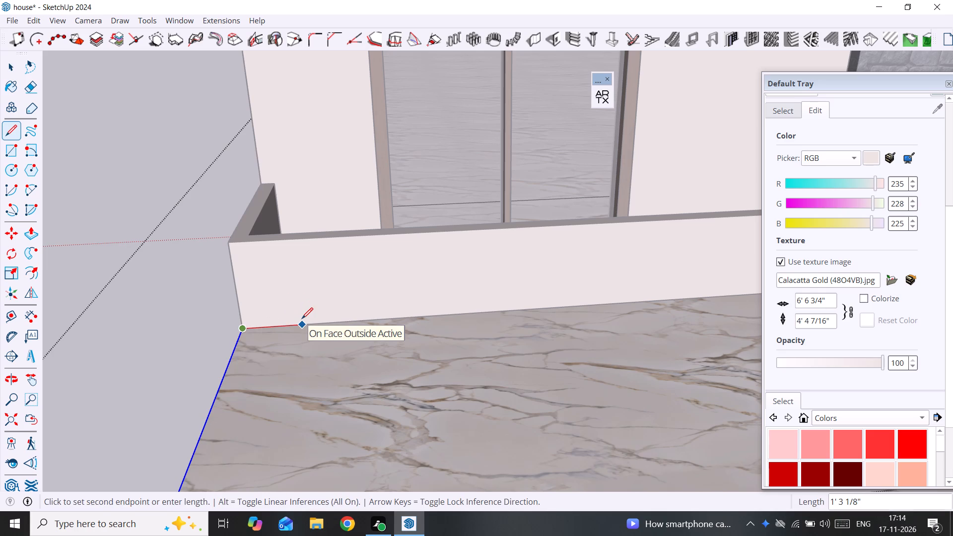
type("9\"")
key("Return")
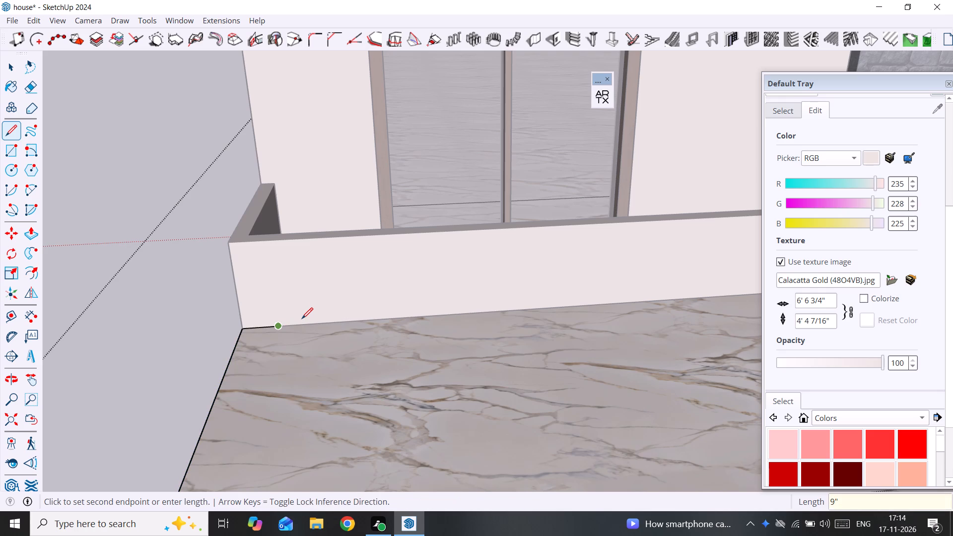
scroll(268, 384, "down", 19)
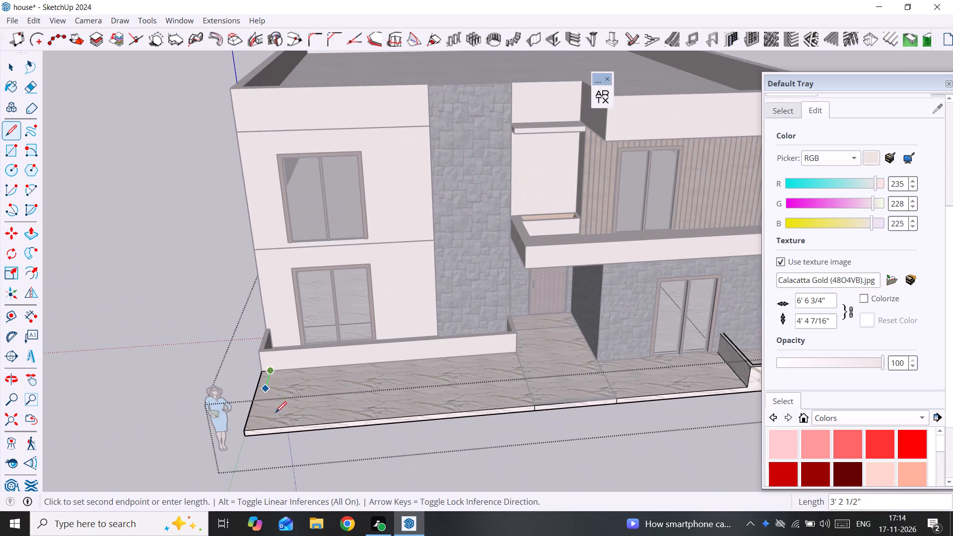
scroll(275, 423, "up", 6)
middle_click_drag(253, 431, 441, 467)
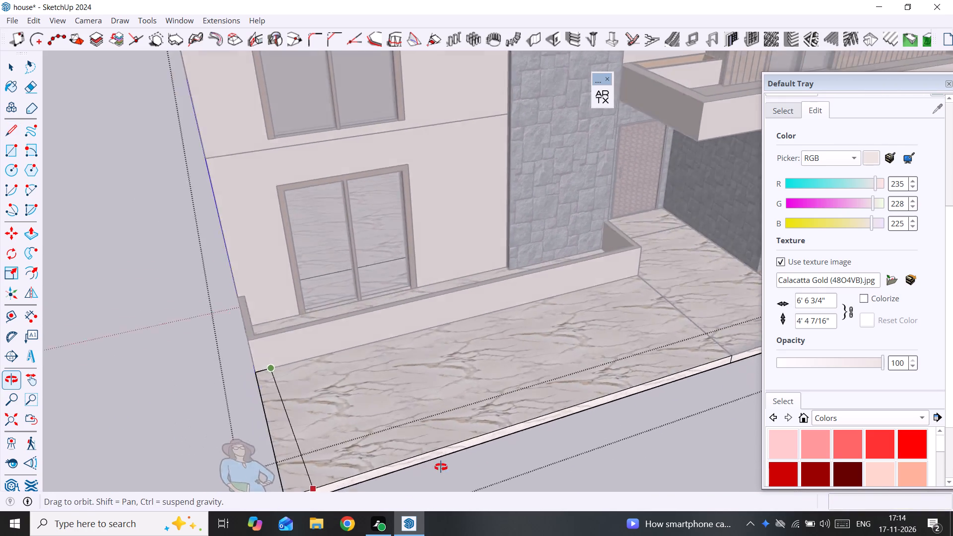
middle_click_drag(441, 467, 448, 466)
scroll(442, 461, "down", 4)
middle_click_drag(431, 444, 327, 284, "shift")
middle_click_drag(323, 288, 246, 427)
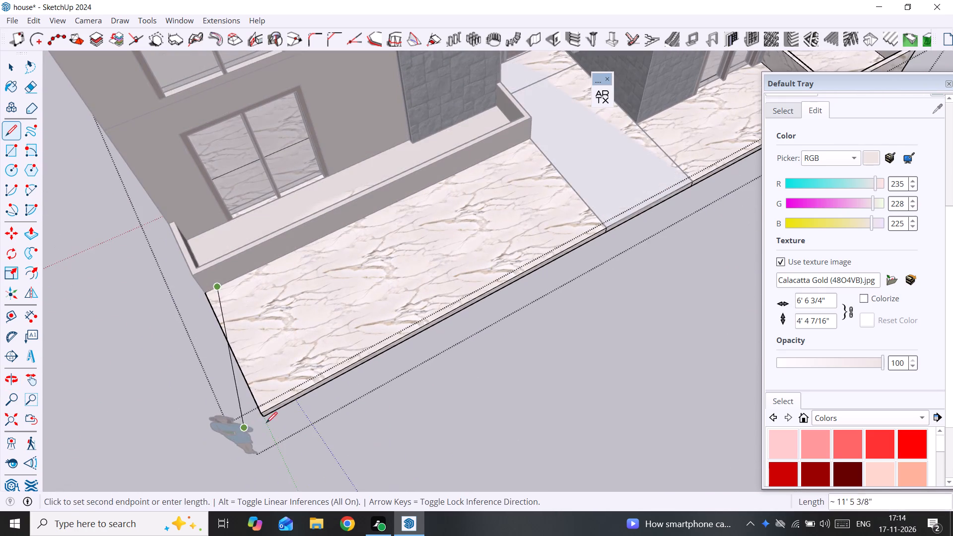
scroll(276, 414, "up", 4)
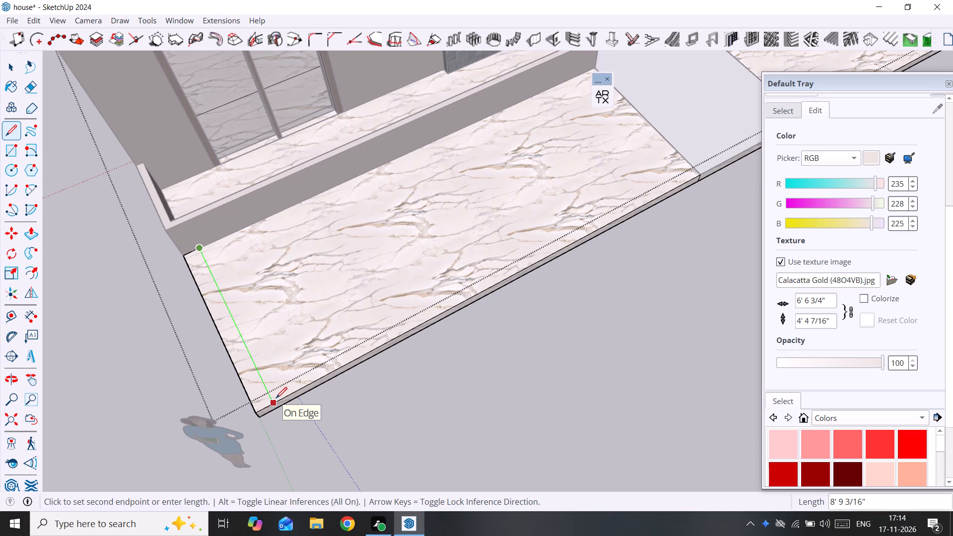
left_click(276, 398)
key("space")
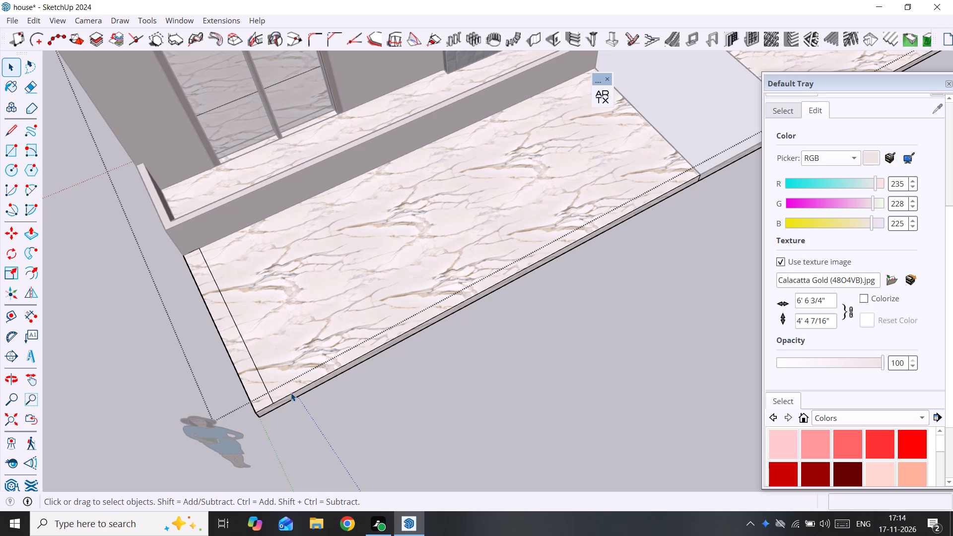
Copy the front edge of the paving section beside the scale figure 9" inward toward the house.
left_click(291, 393)
key("m")
left_click(291, 393)
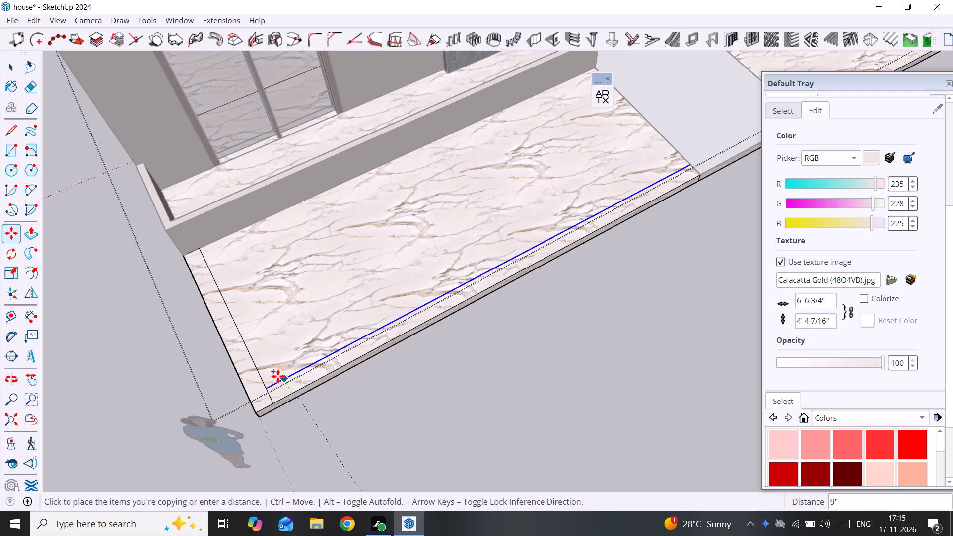
type("9\"")
key("Return")
Copy the front edge of the paving section between the entrance walkway and the planter 9" inward.
scroll(287, 344, "down", 2)
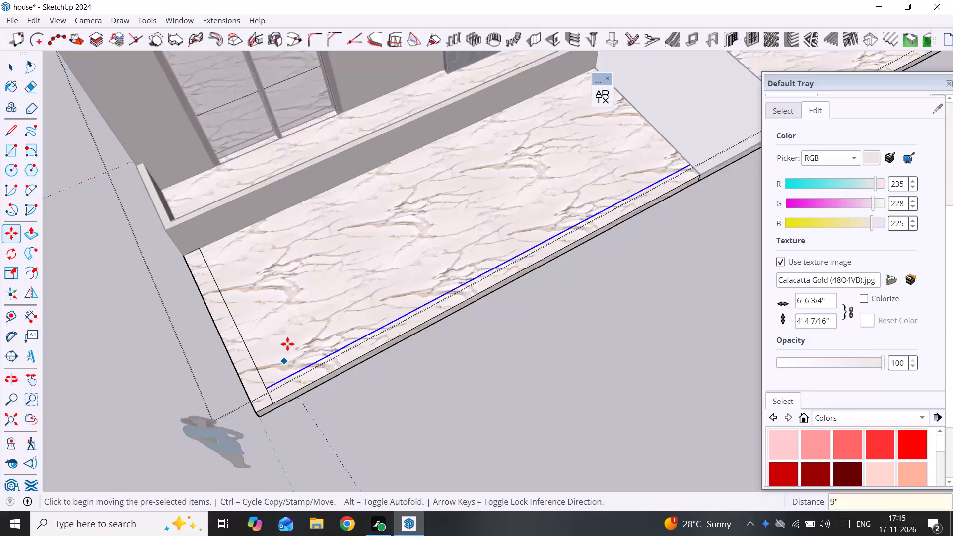
scroll(287, 344, "down", 1)
scroll(613, 297, "down", 10)
middle_click_drag(673, 273, 425, 389, "shift")
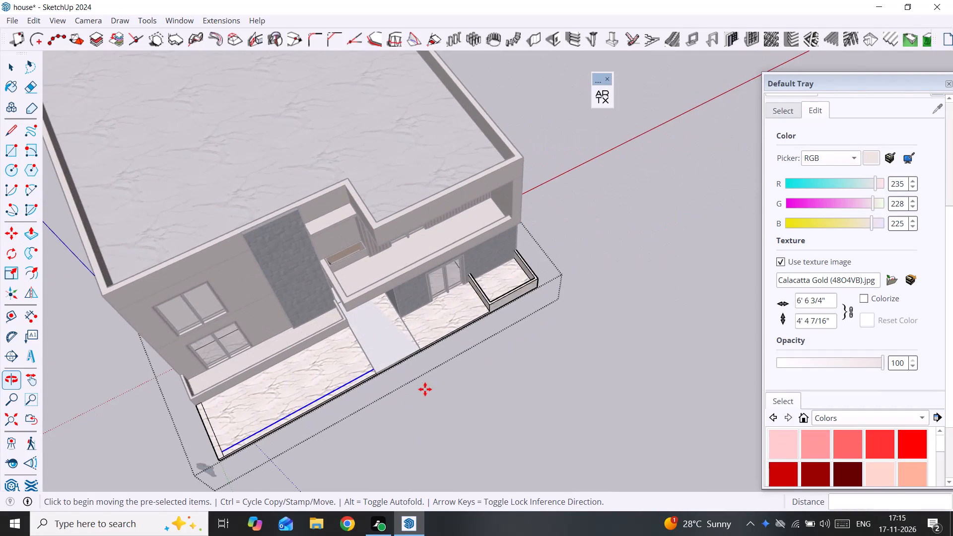
scroll(420, 382, "up", 20)
key("space")
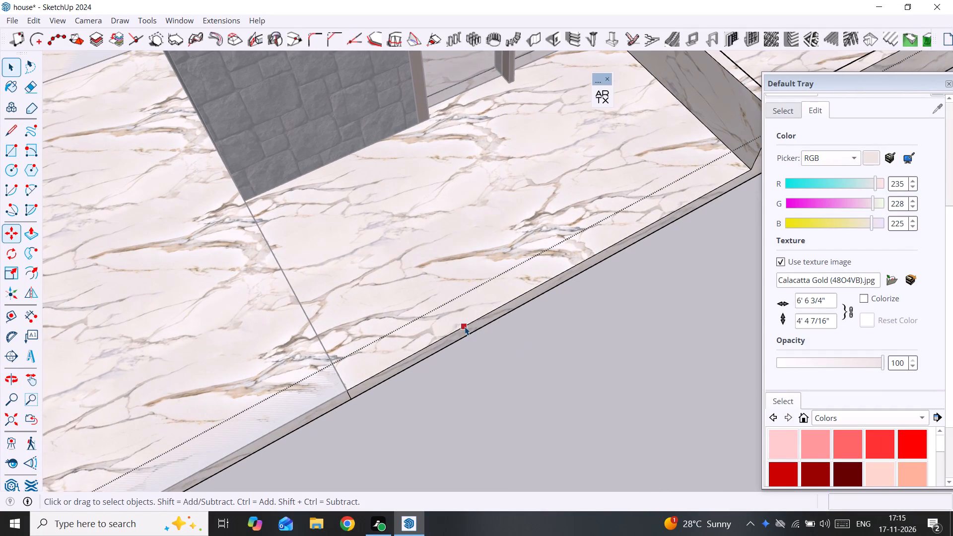
left_click(465, 327)
key("m")
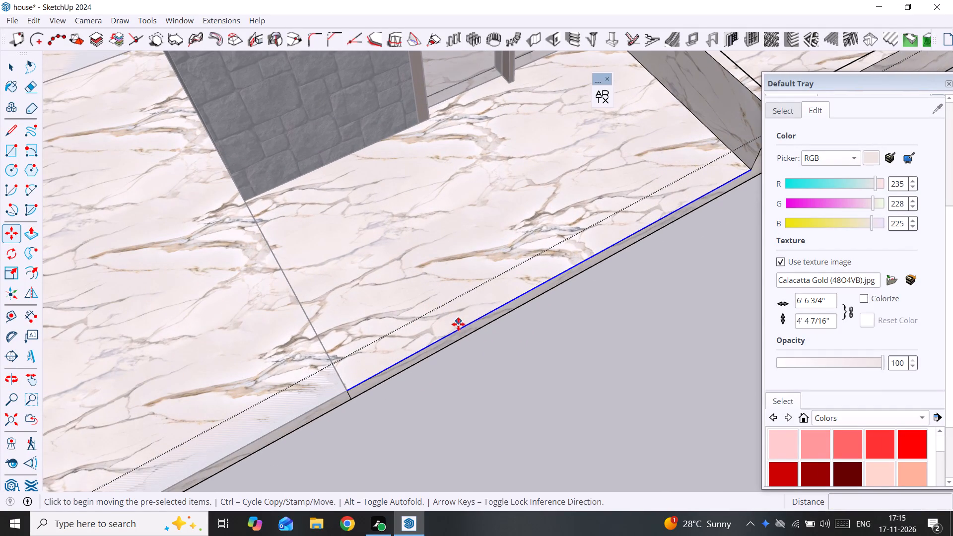
left_click(460, 329)
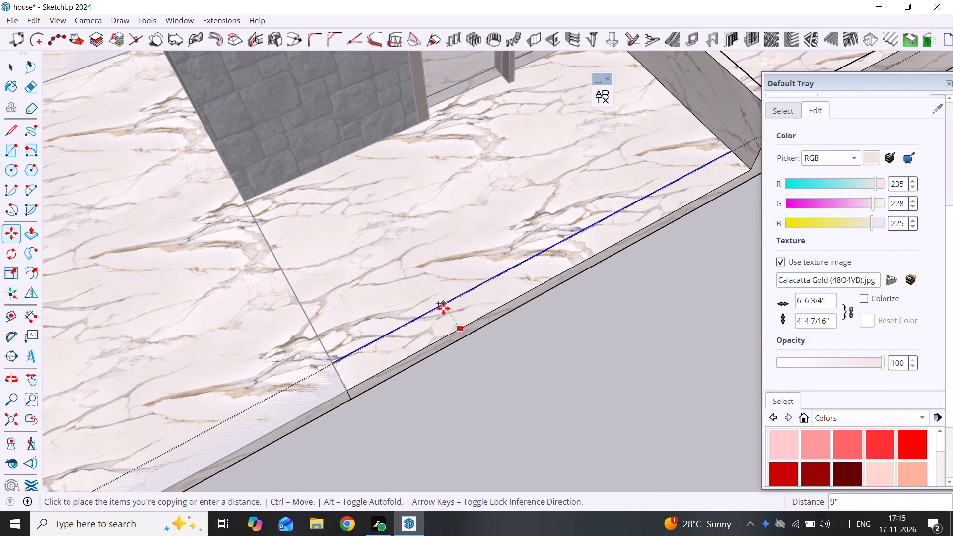
type("9\"")
key("Return")
Draw a line across the entrance walkway joining the ends of the two inner border lines.
scroll(443, 308, "down", 5)
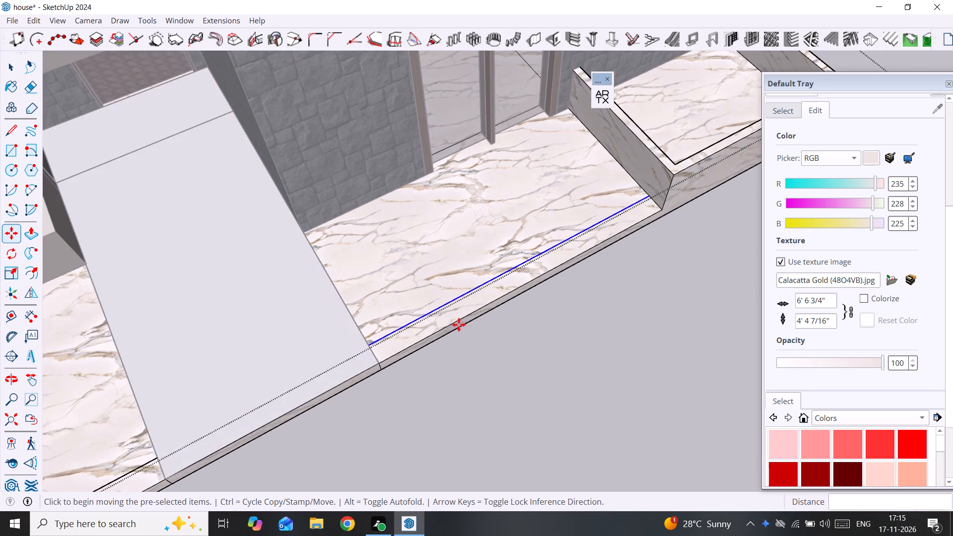
scroll(459, 325, "down", 11)
scroll(345, 386, "up", 4)
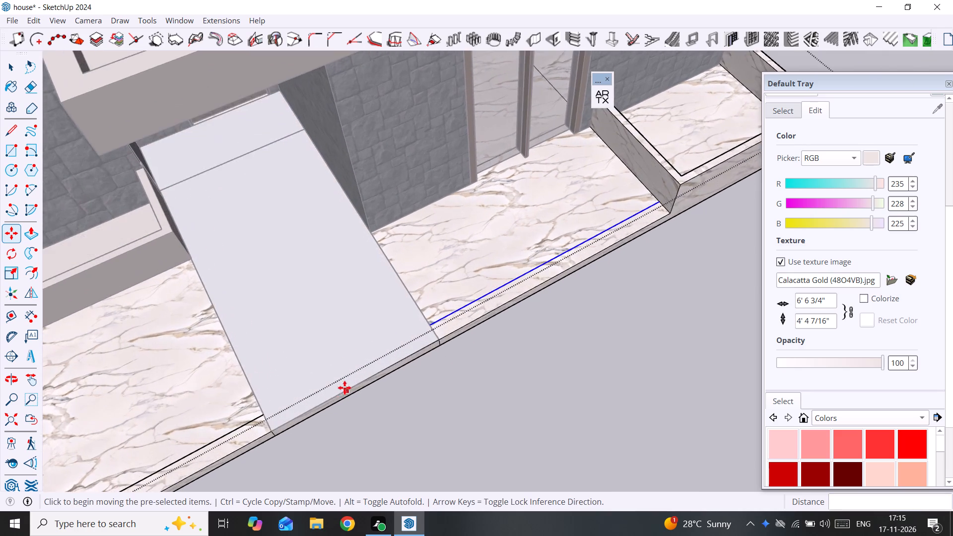
scroll(340, 401, "up", 5)
key("space")
left_click(338, 390)
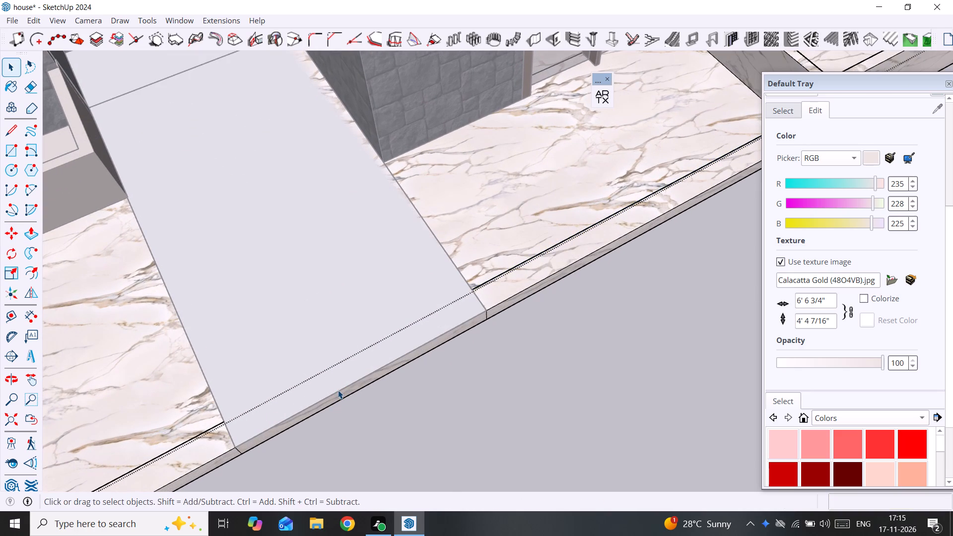
middle_click_drag(347, 388, 354, 365)
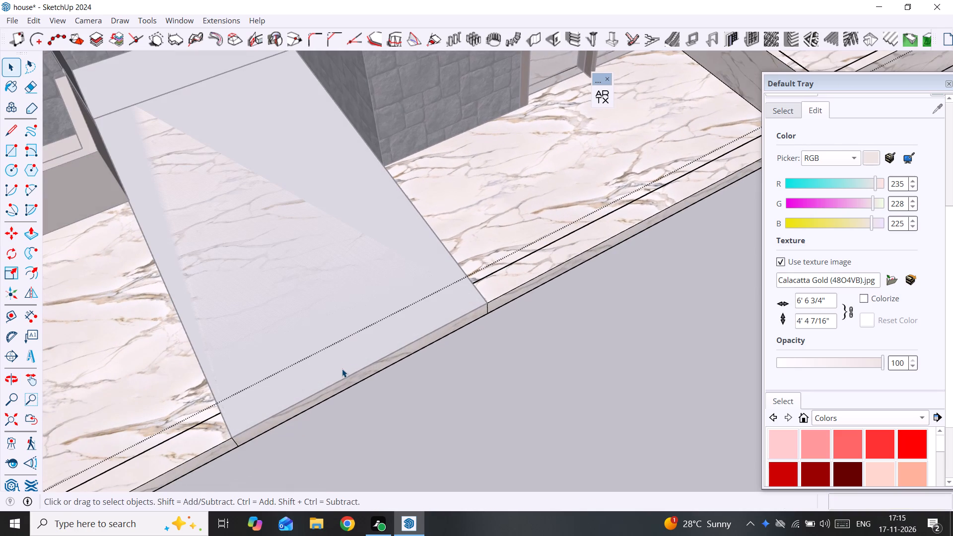
key("l")
left_click(221, 413)
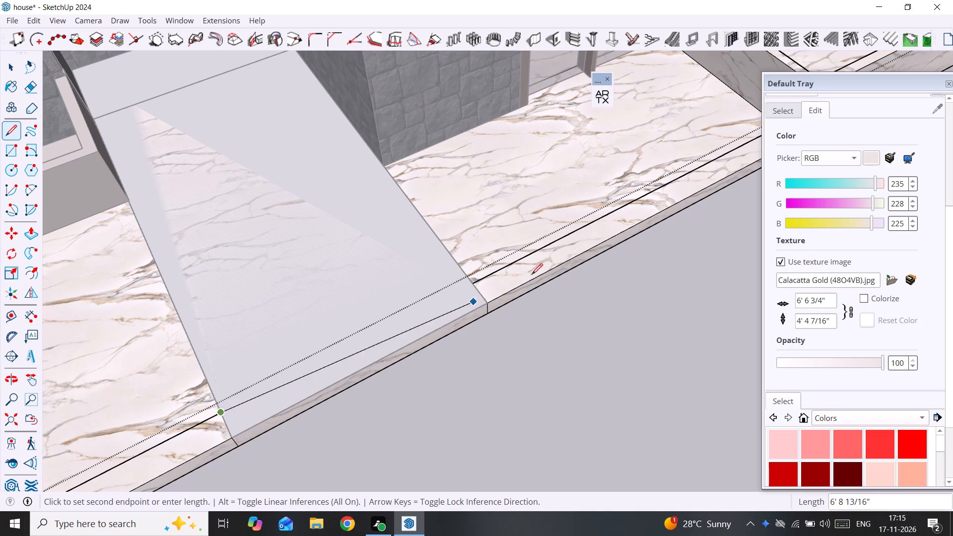
left_click(473, 285)
key("space")
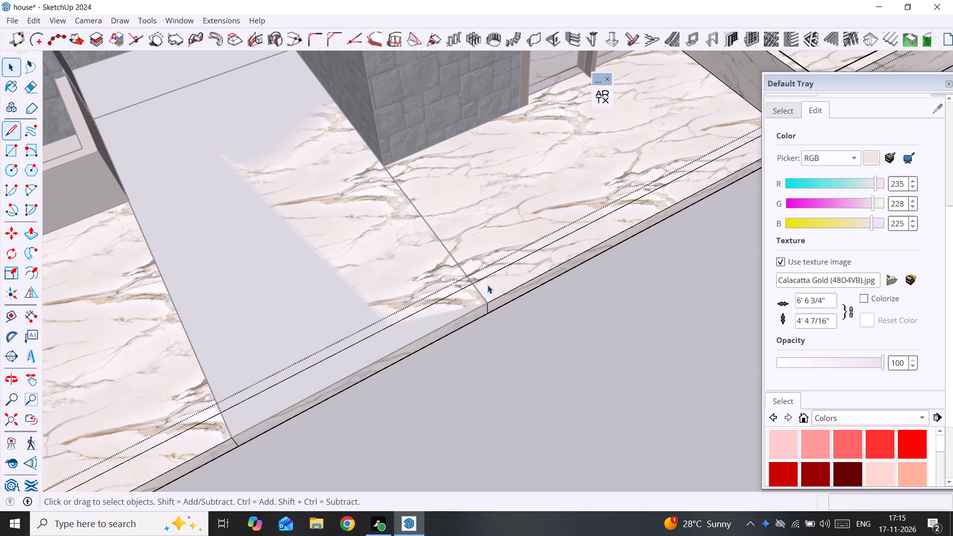
Check the border strip face along the paving's front edge, from the walkway to the planter walls.
scroll(487, 285, "down", 9)
left_click(488, 289)
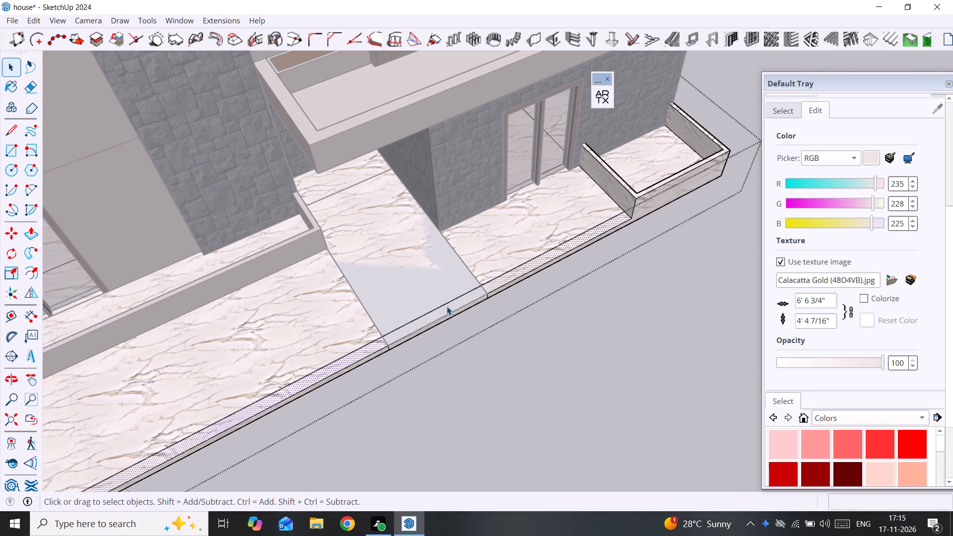
left_click(452, 307)
scroll(562, 306, "down", 4)
middle_click_drag(561, 307, 278, 333)
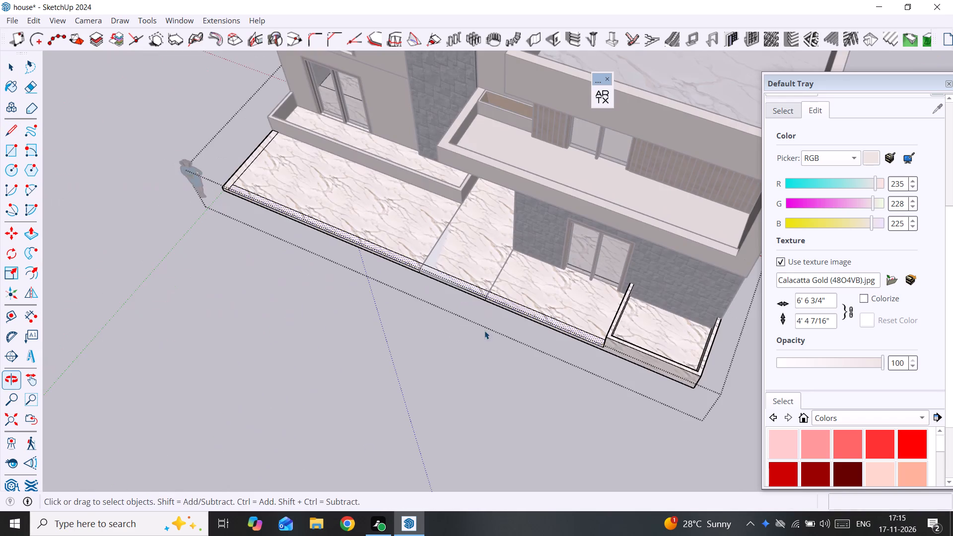
middle_click_drag(707, 365, 552, 361, "shift")
middle_click_drag(357, 358, 578, 283)
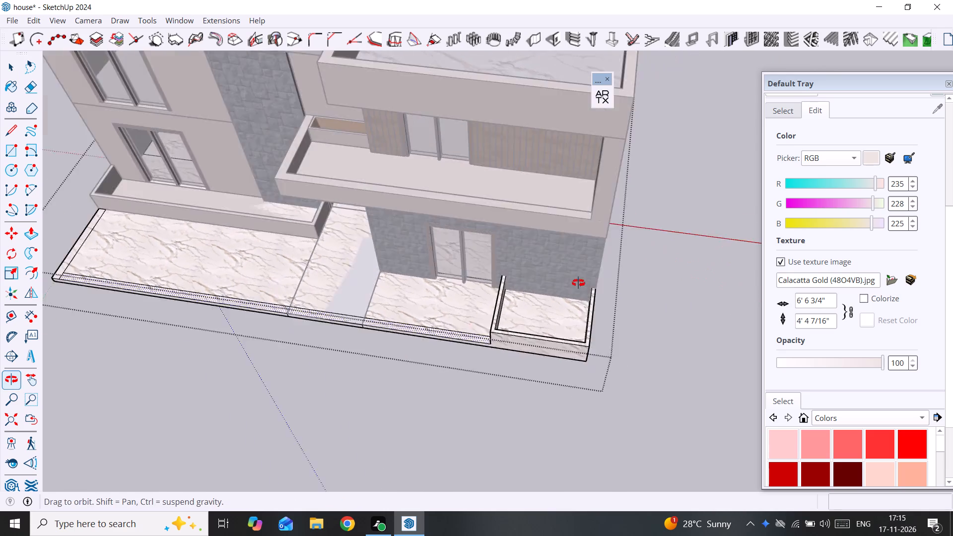
middle_click_drag(578, 283, 628, 258)
scroll(562, 287, "up", 7)
middle_click_drag(554, 288, 538, 279)
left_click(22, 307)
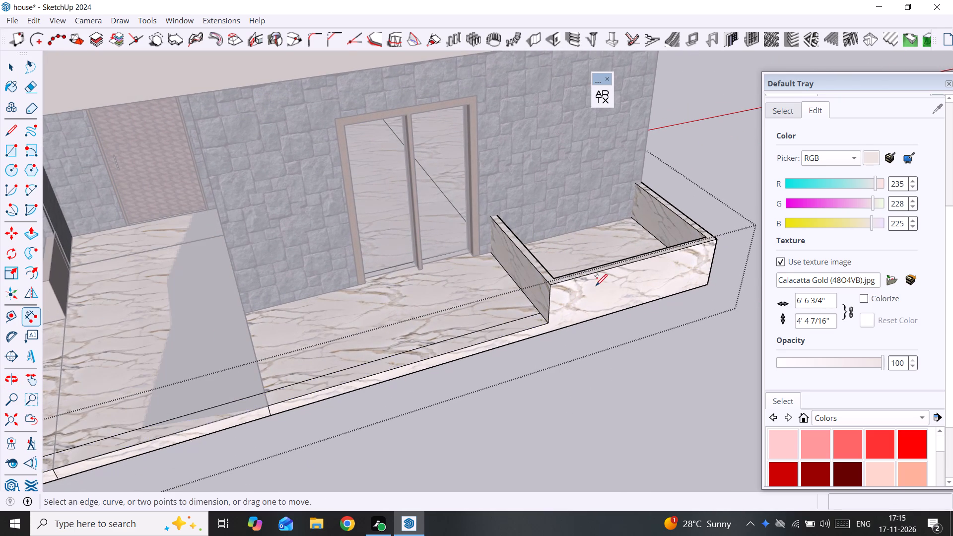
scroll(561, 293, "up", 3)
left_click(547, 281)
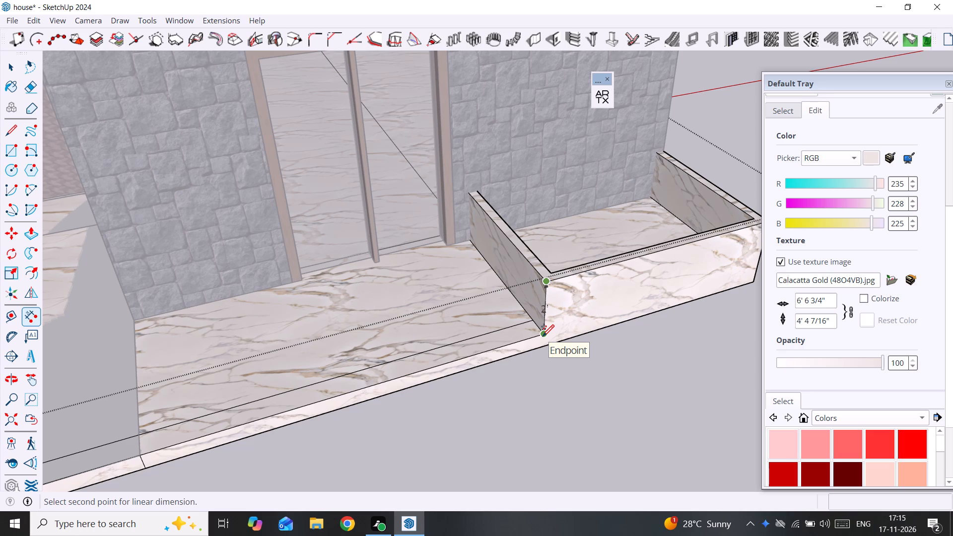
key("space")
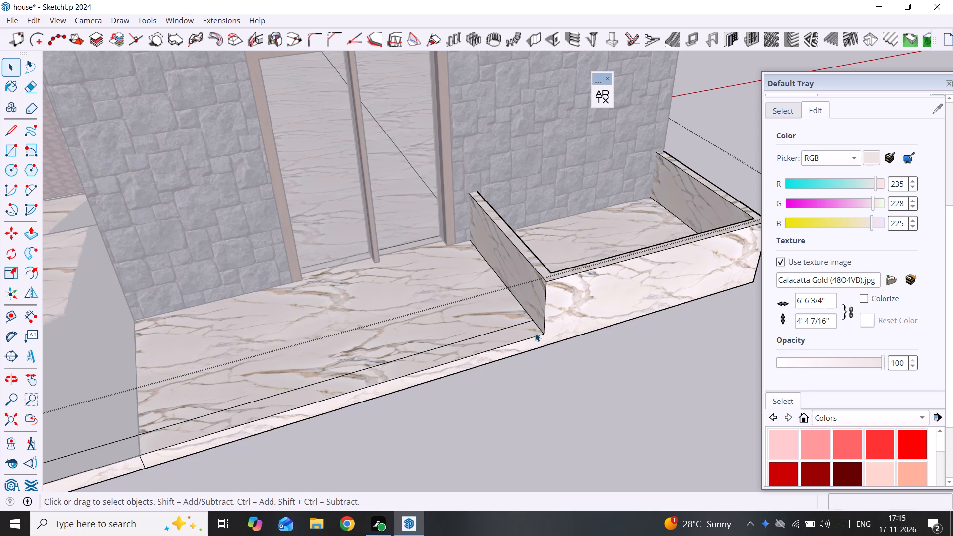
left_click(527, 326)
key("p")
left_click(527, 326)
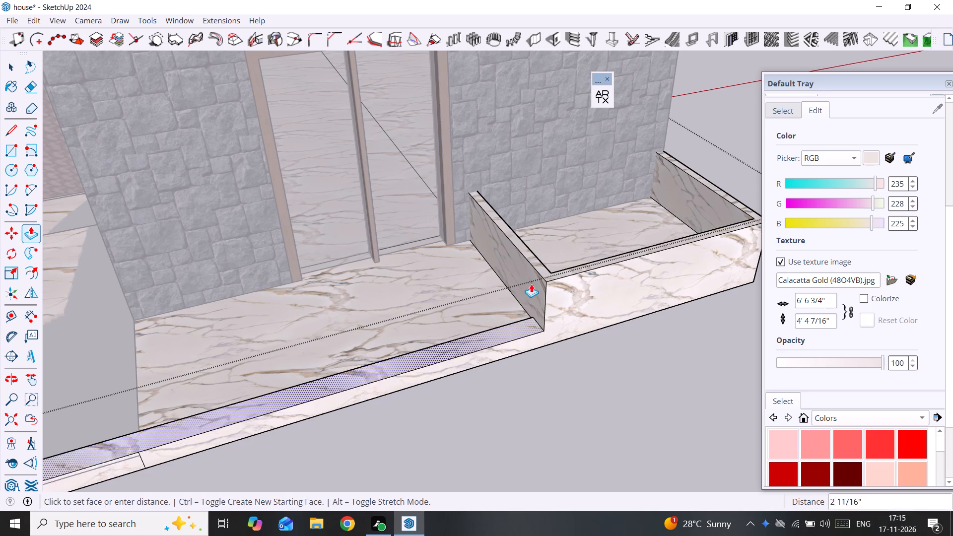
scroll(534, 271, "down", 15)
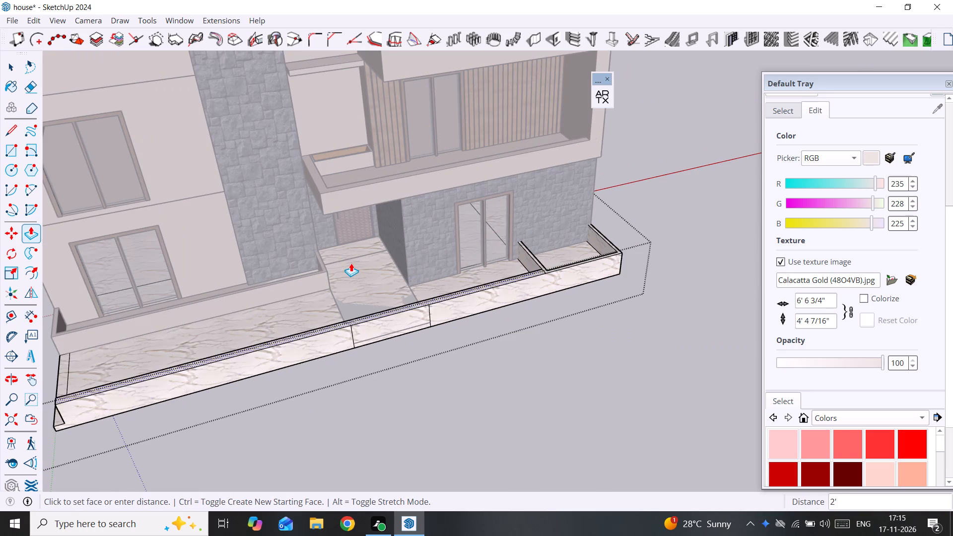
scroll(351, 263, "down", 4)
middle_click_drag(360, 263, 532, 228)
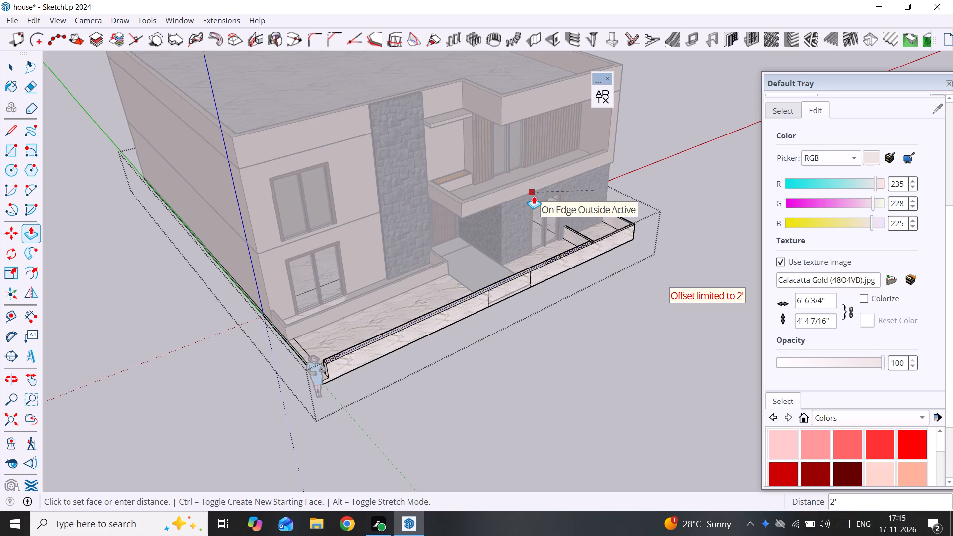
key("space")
Examine the planter's wall tops and the inner edge of its front wall.
scroll(617, 247, "up", 11)
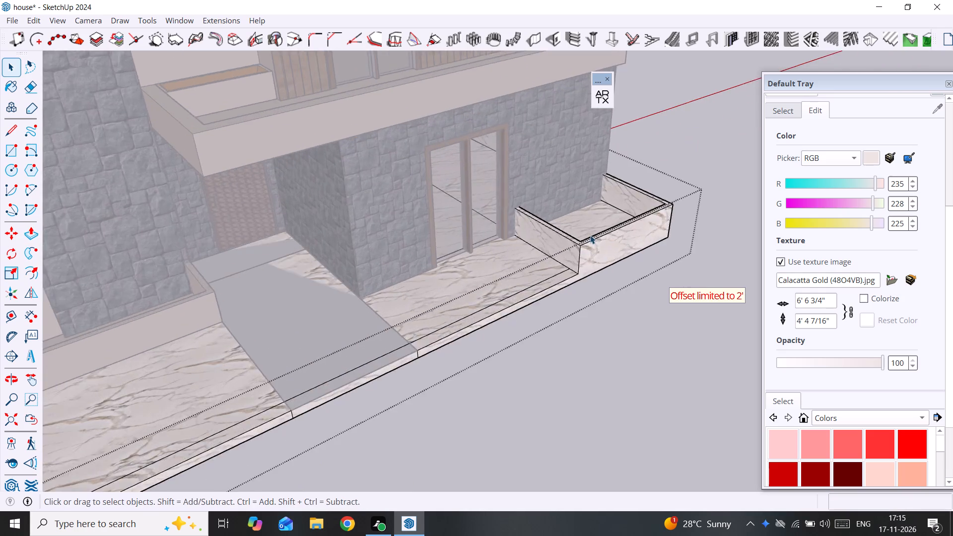
scroll(590, 235, "up", 6)
left_click(580, 248)
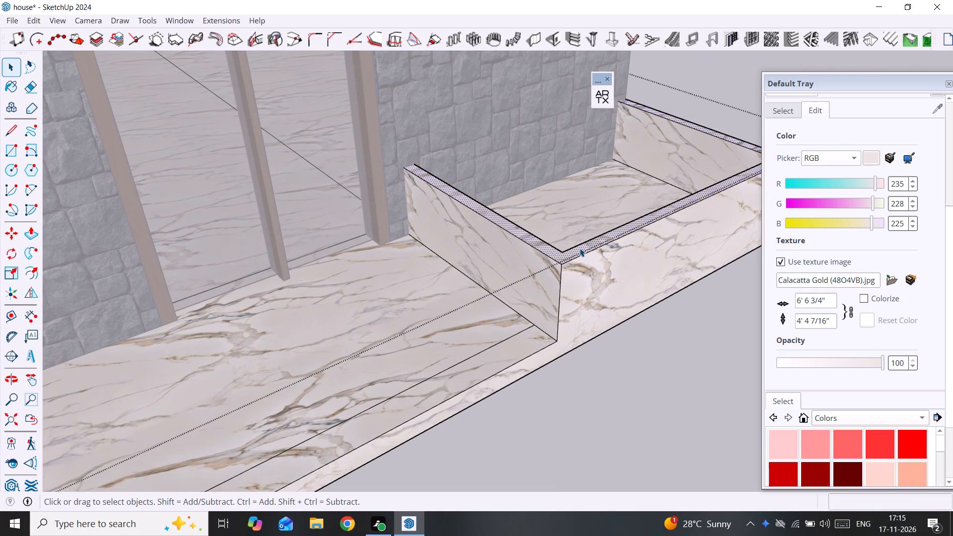
scroll(580, 248, "down", 19)
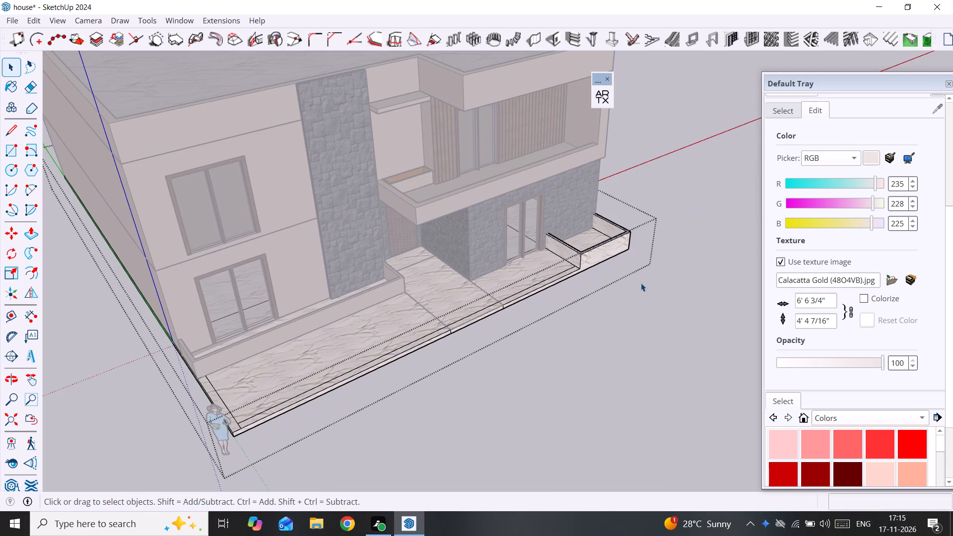
middle_click_drag(627, 285, 421, 300, "shift")
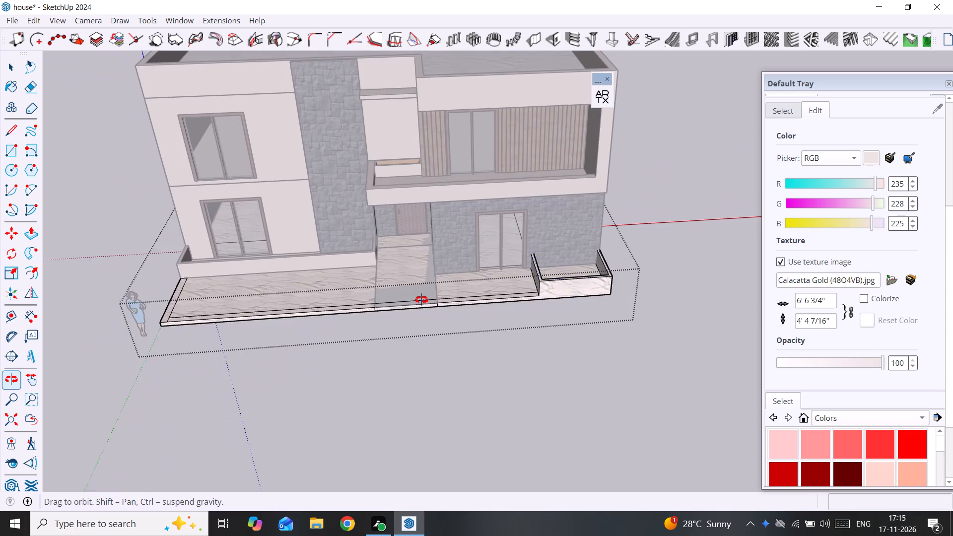
middle_click_drag(421, 300, 636, 286, "shift")
scroll(569, 256, "up", 14)
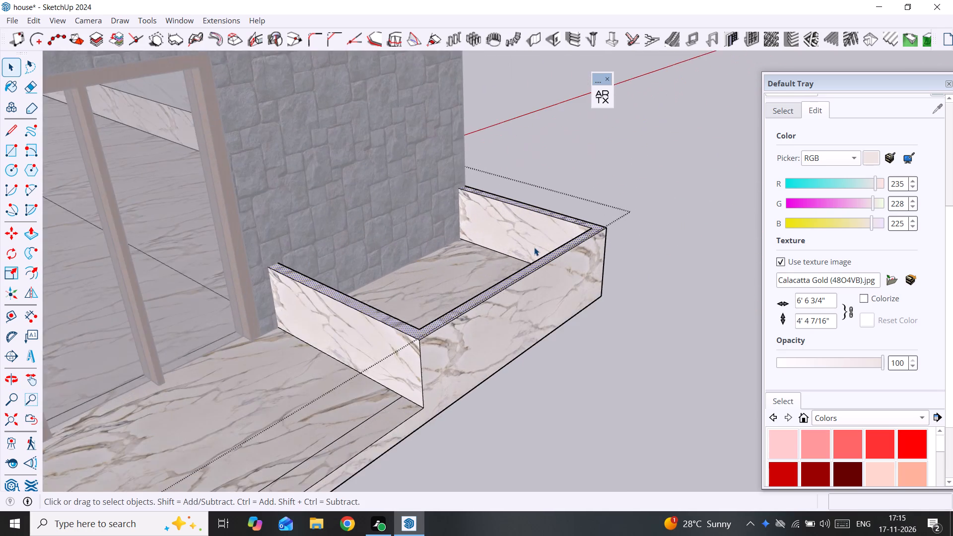
scroll(534, 247, "up", 3)
left_click(565, 256)
Draw a 4" line across the top of the planter's side wall nearest the entrance, extending the front wall's inner edge outward.
middle_click_drag(355, 389, 290, 428)
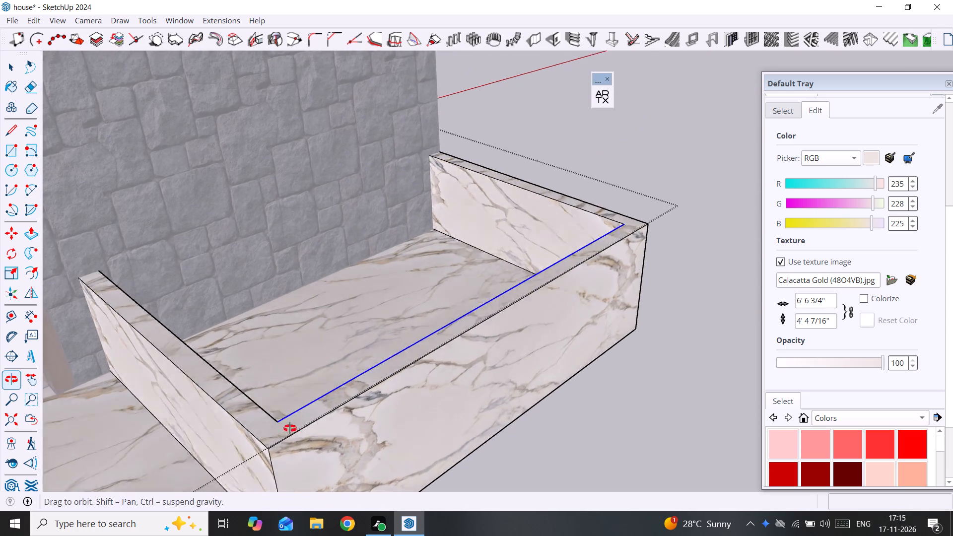
middle_click_drag(290, 428, 246, 447)
middle_click_drag(183, 439, 226, 351)
scroll(226, 351, "up", 1)
scroll(251, 307, "up", 1)
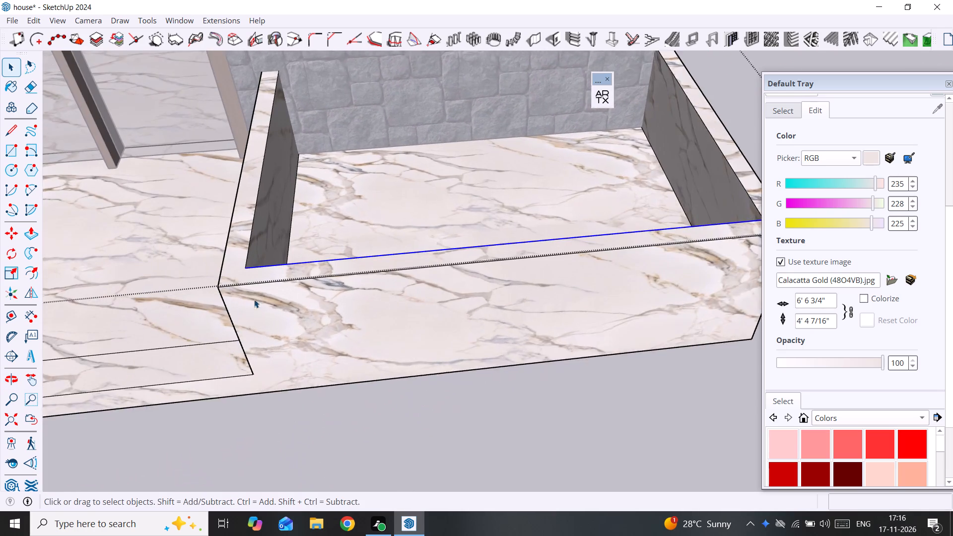
scroll(254, 299, "up", 2)
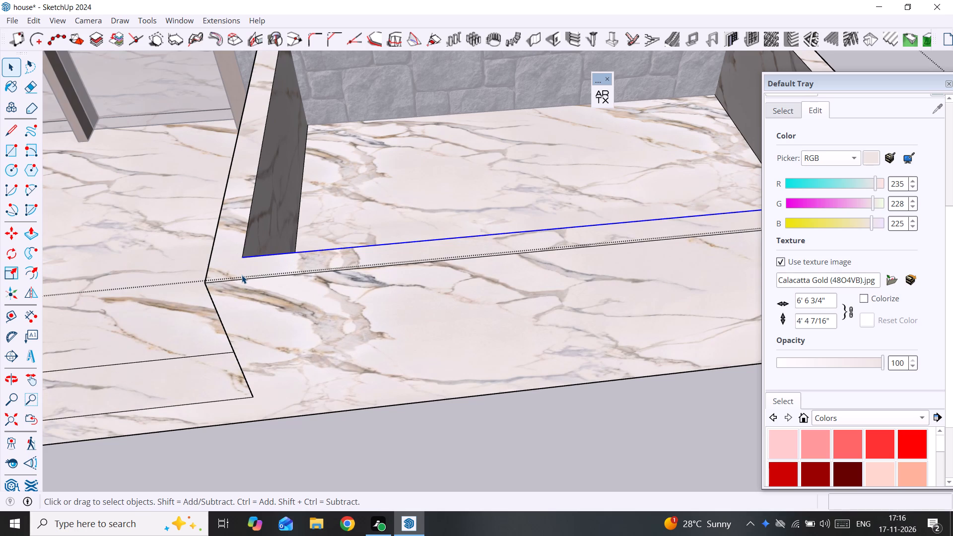
key("l")
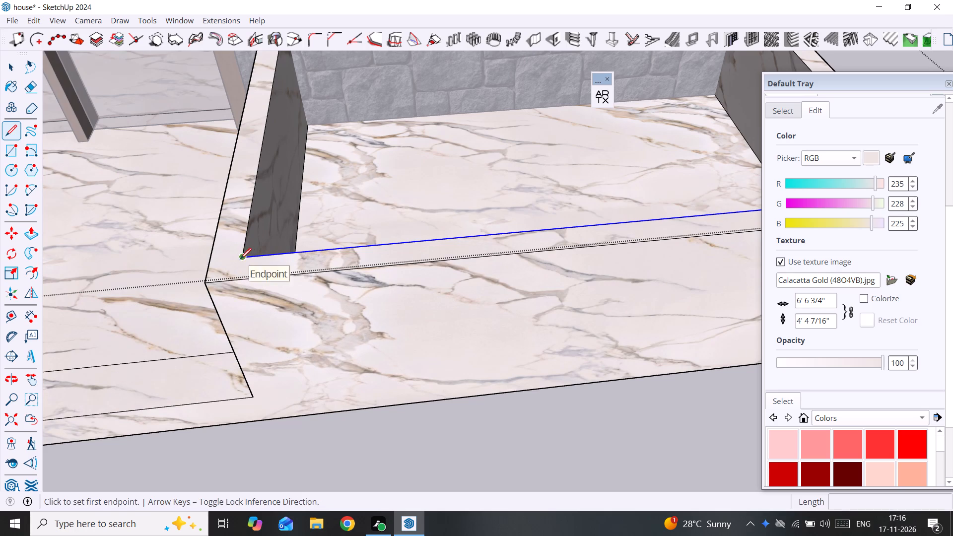
left_click(244, 258)
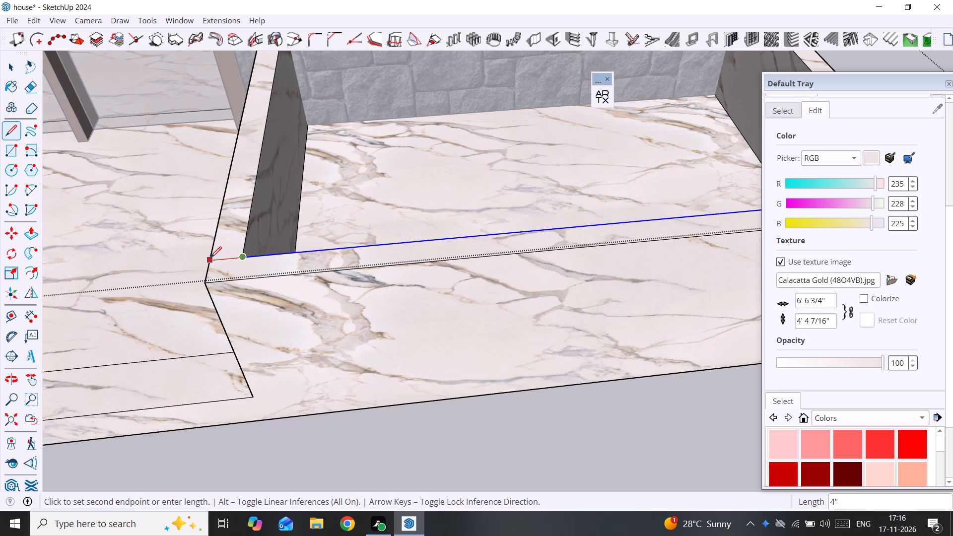
left_click(210, 258)
key("space")
left_click(248, 266)
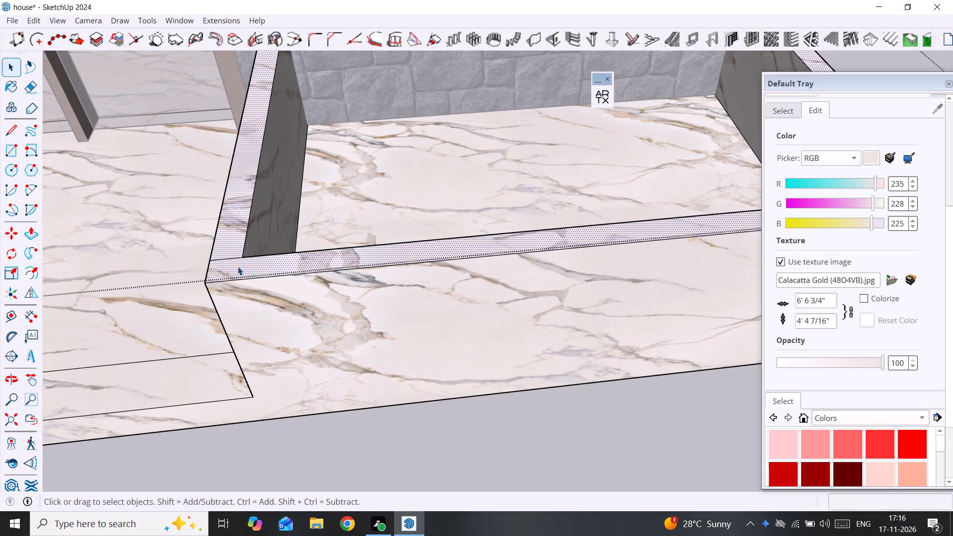
Draw a matching line across the top of the planter's far side wall, from the inner front corner to the outer edge.
scroll(238, 267, "down", 5)
middle_click_drag(687, 202, 535, 279)
scroll(569, 286, "up", 3)
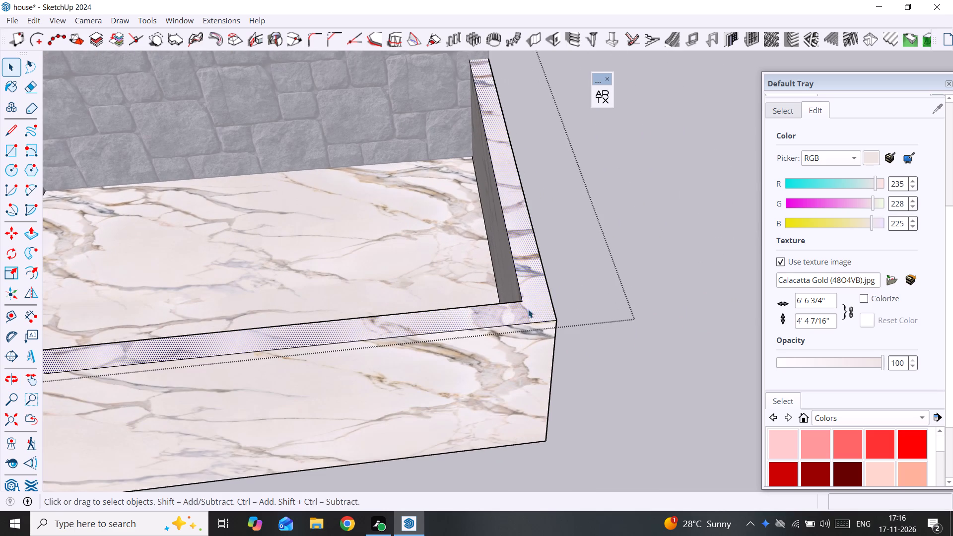
key("l")
scroll(516, 316, "up", 4)
left_click(523, 294)
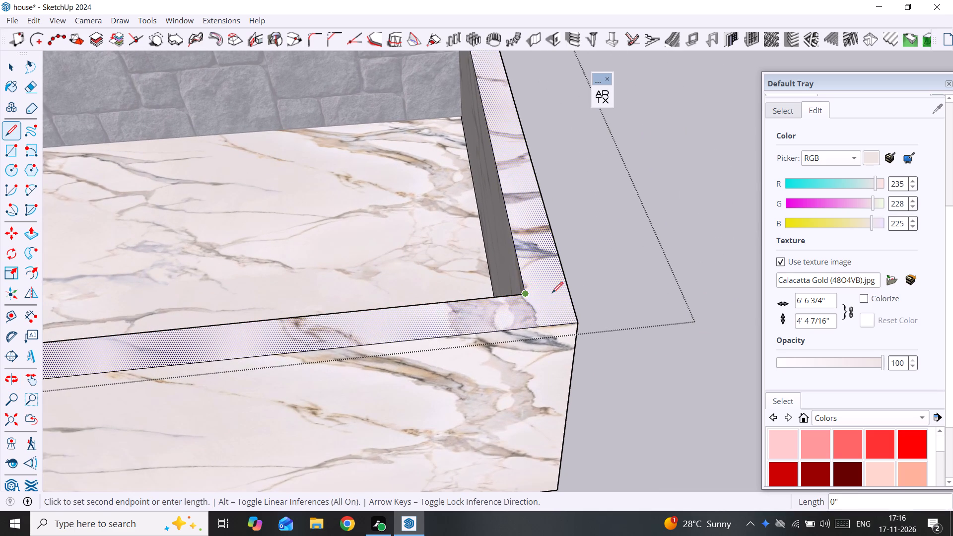
left_click(566, 289)
key("space")
Push/Pull the top face of the planter's front wall up 4'.
left_click(546, 313)
key("p")
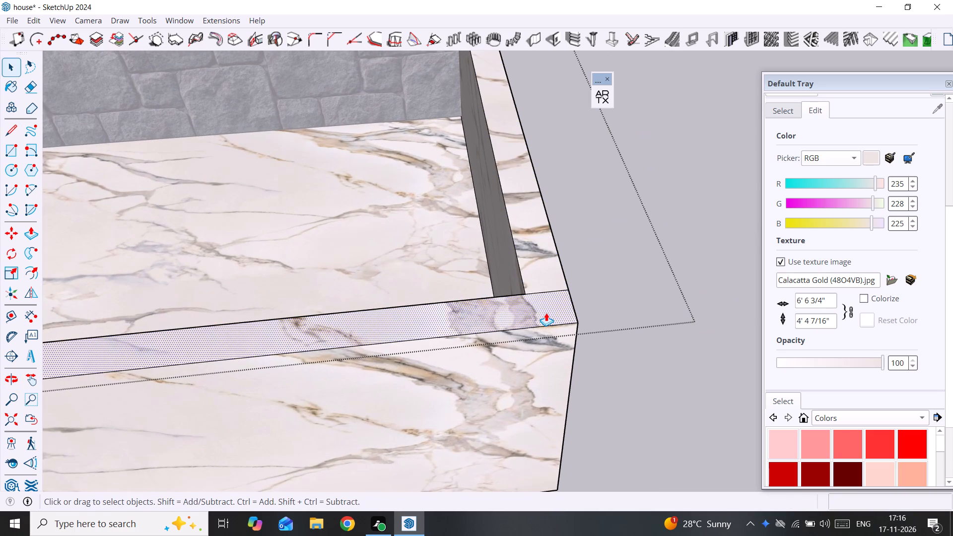
left_click(546, 313)
scroll(562, 240, "down", 18)
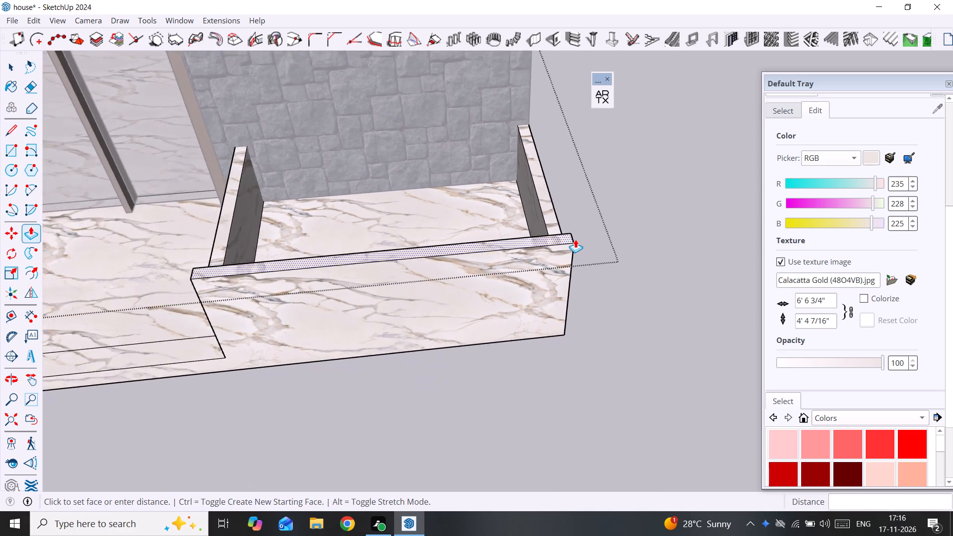
scroll(575, 239, "down", 7)
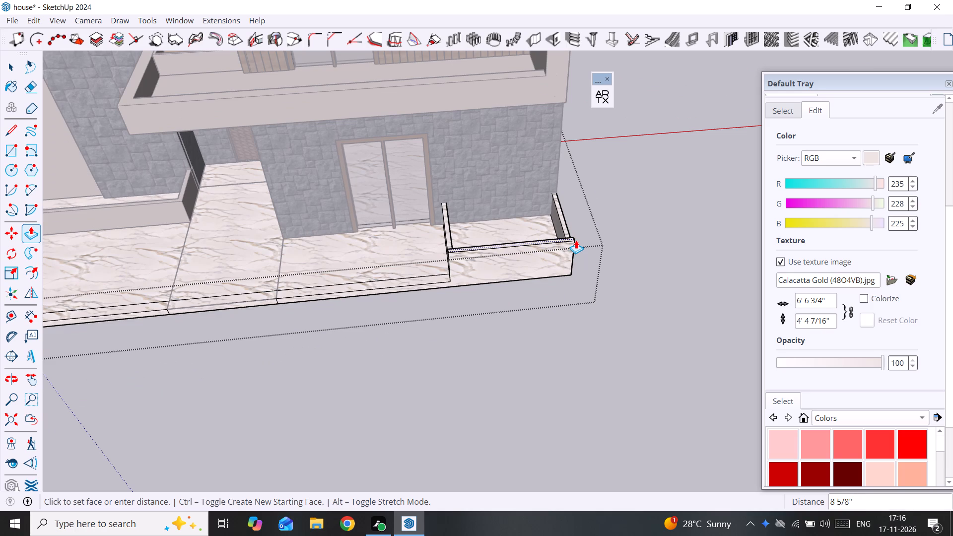
type("4'")
key("Return")
Raise the remaining border strip along the paving's front edge by repeating the Push/Pull until it is level with the planter's front wall.
scroll(526, 238, "down", 4)
middle_click_drag(456, 237, 786, 182)
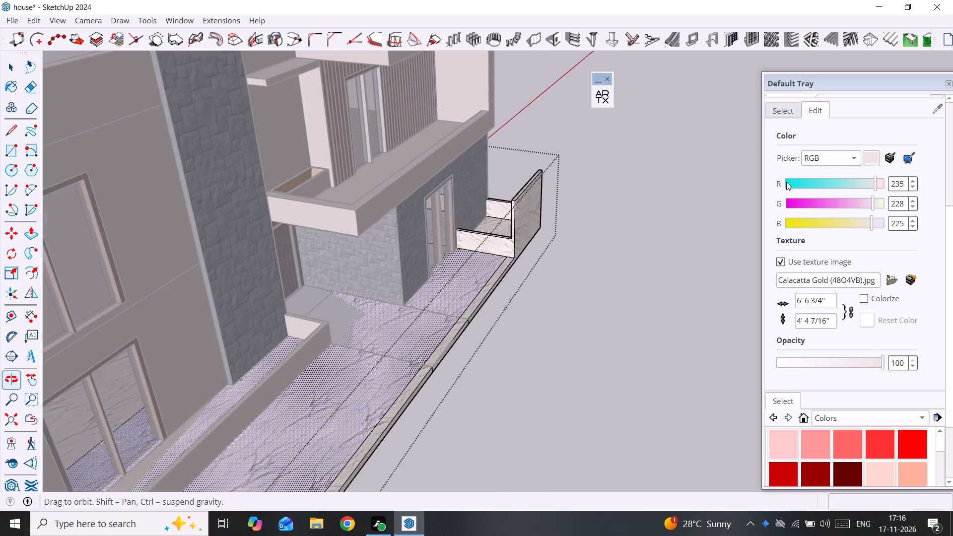
scroll(543, 265, "up", 7)
double_click(496, 264)
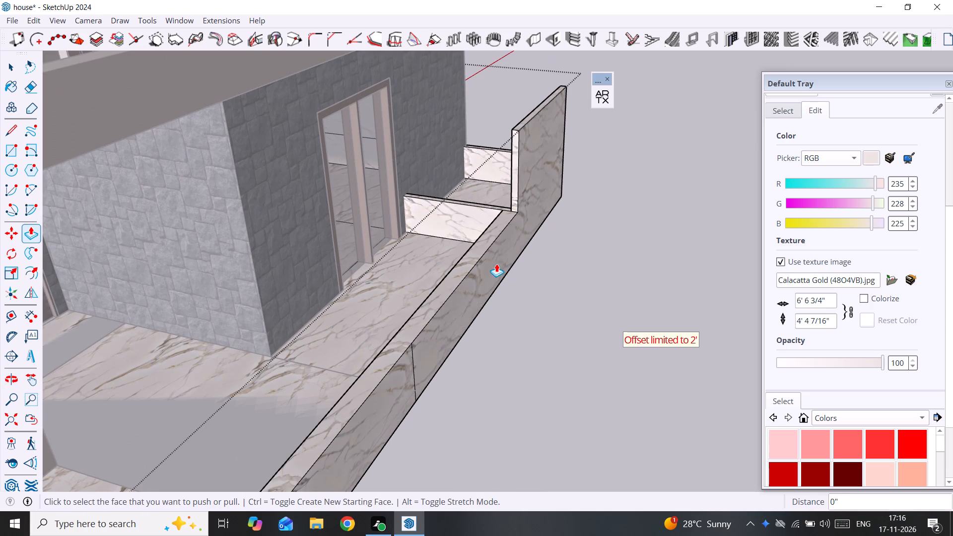
scroll(496, 264, "down", 4)
double_click(494, 241)
scroll(495, 237, "down", 4)
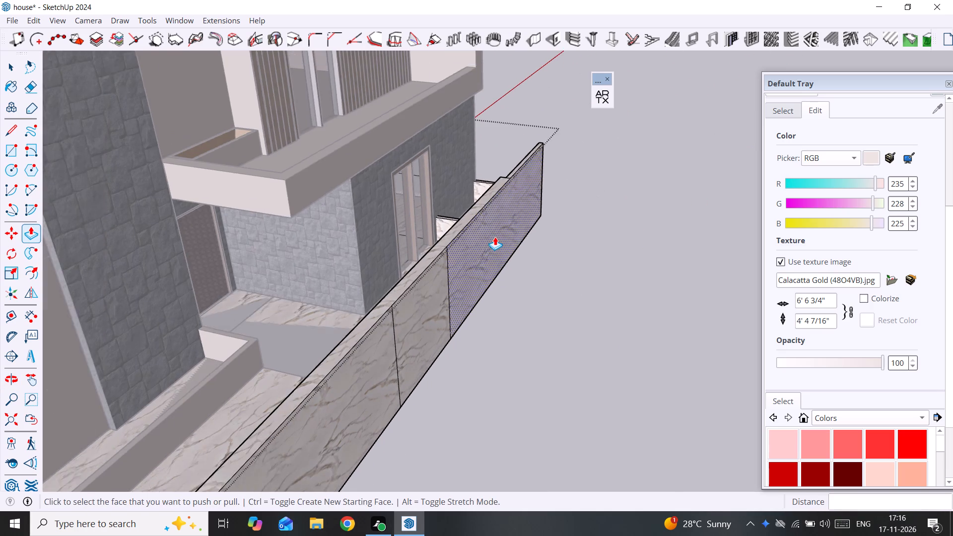
Examine the raised front boundary wall from several sides, including its meeting with the planter and the section before the entrance.
scroll(495, 237, "down", 5)
middle_click_drag(484, 299, 339, 344)
scroll(564, 188, "up", 4)
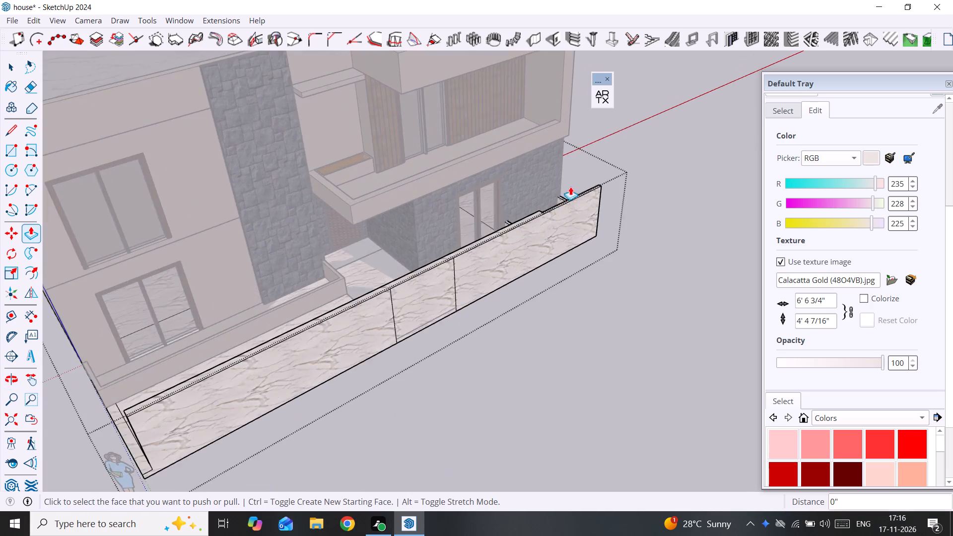
scroll(581, 187, "up", 16)
middle_click_drag(471, 248, 366, 287)
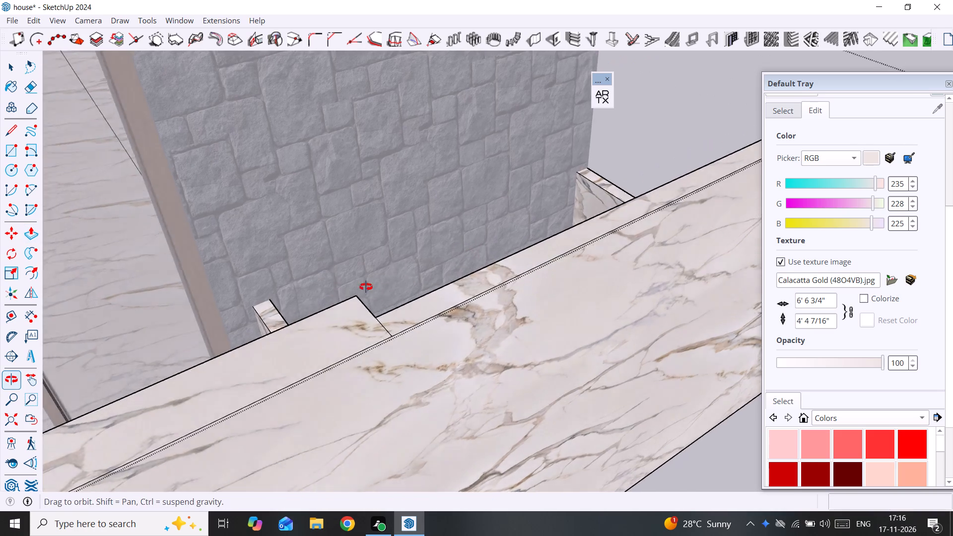
middle_click_drag(366, 287, 339, 299)
scroll(339, 299, "down", 20)
scroll(339, 299, "down", 2)
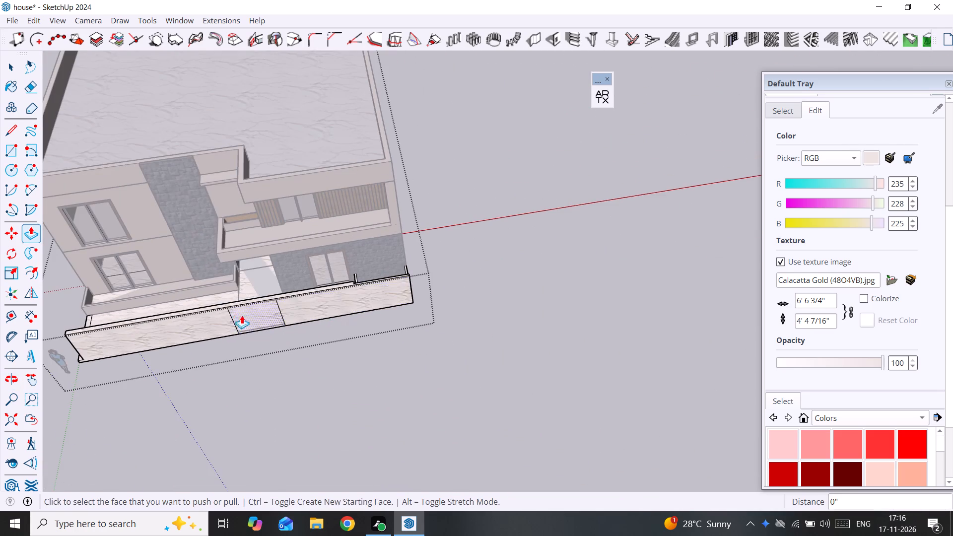
middle_click_drag(234, 315, 542, 163)
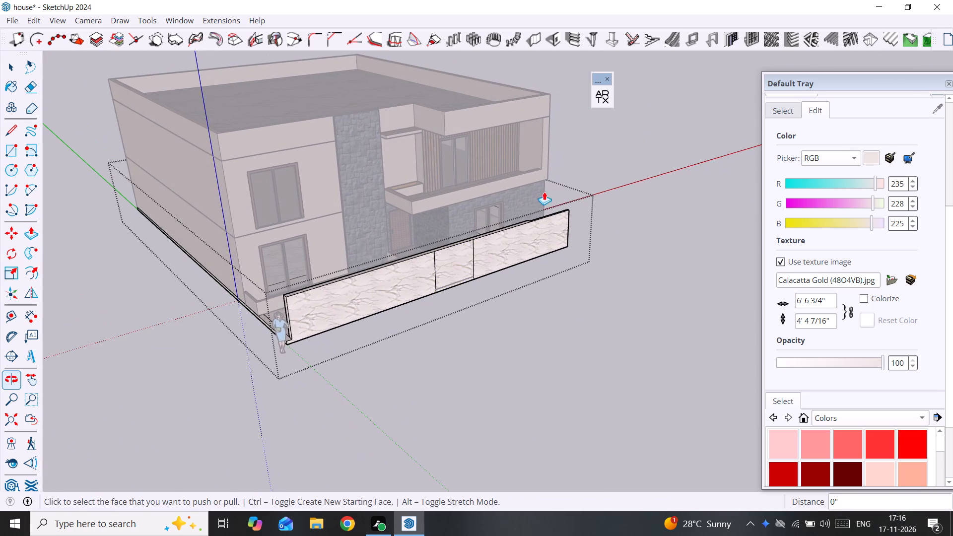
key("space")
left_click(521, 342)
scroll(416, 290, "up", 2)
middle_click_drag(416, 290, 495, 303)
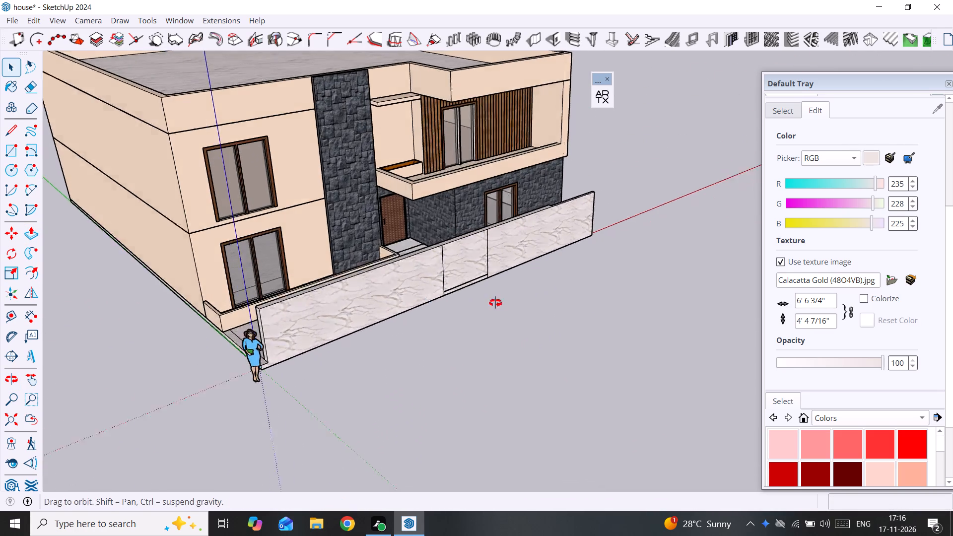
middle_click_drag(495, 303, 481, 365)
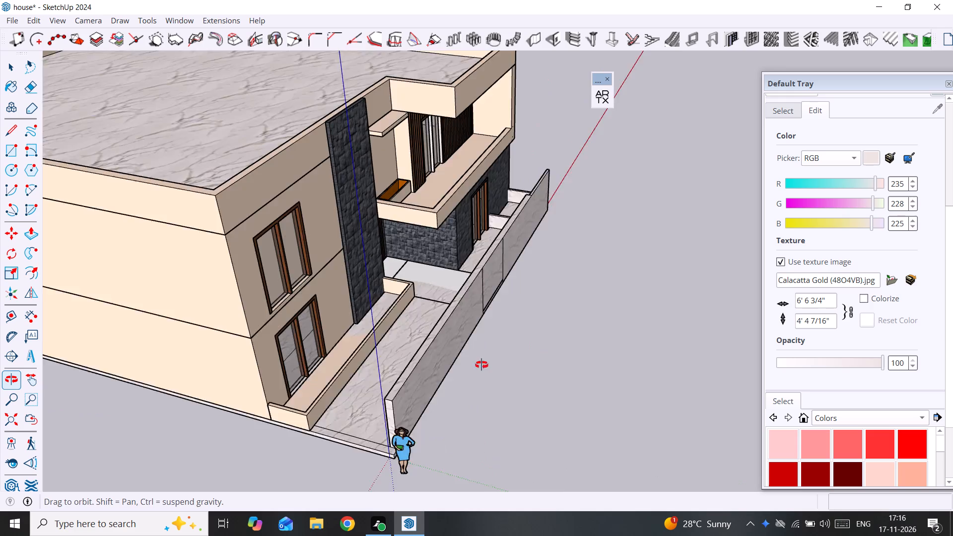
middle_click_drag(481, 365, 267, 381)
middle_click_drag(361, 272, 394, 228)
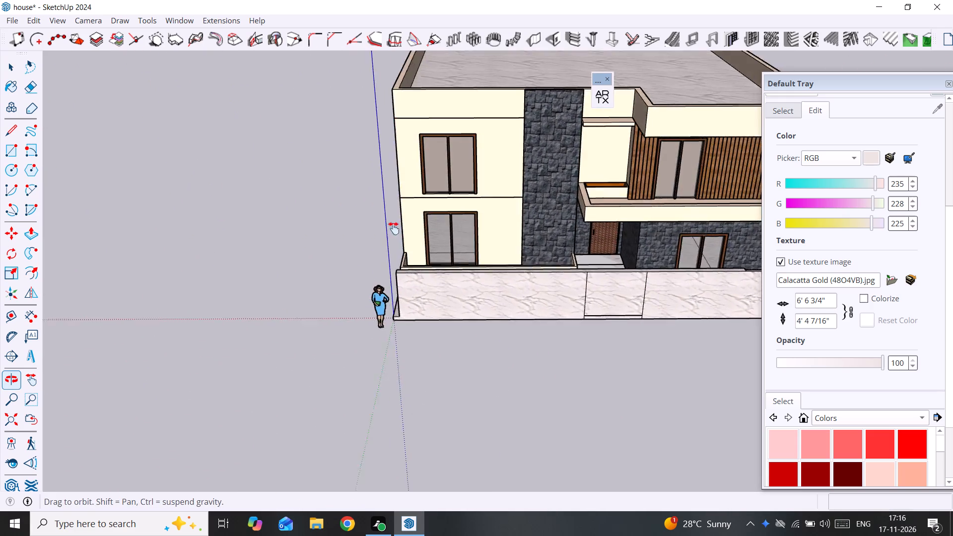
middle_click_drag(394, 228, 316, 234)
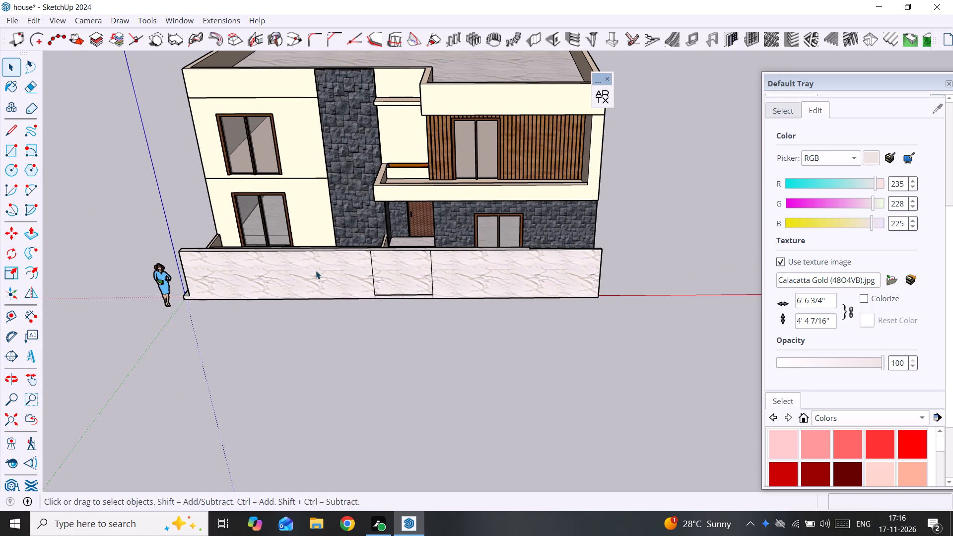
Push the front wall face before the entrance walkway 9" inward toward the house.
scroll(369, 268, "up", 3)
left_click(403, 278)
scroll(403, 278, "up", 4)
double_click(403, 278)
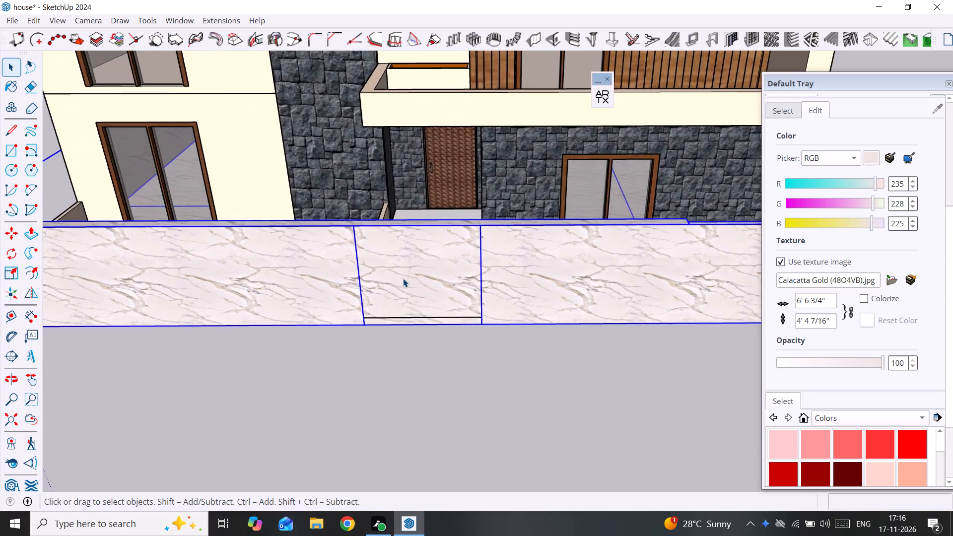
left_click(406, 273)
scroll(402, 271, "up", 3)
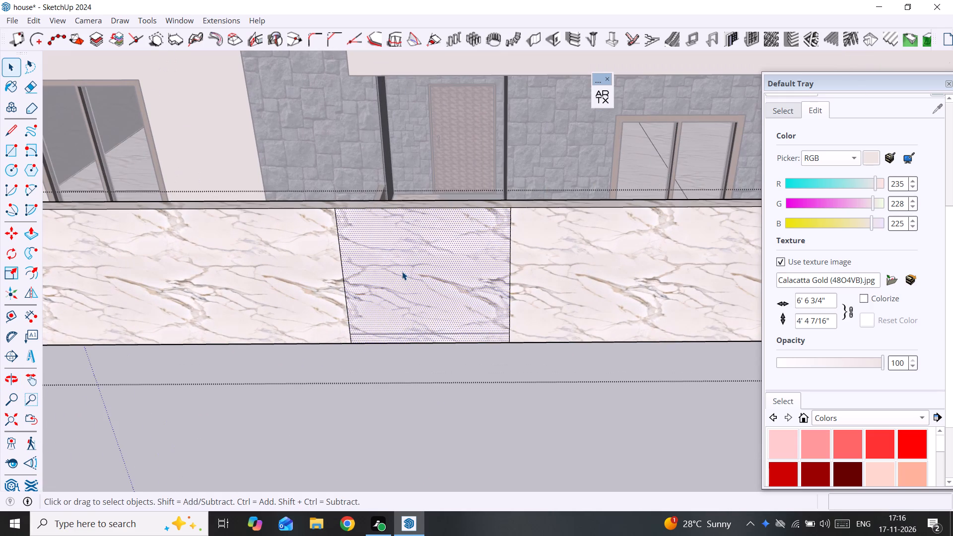
key("p")
left_click(405, 270)
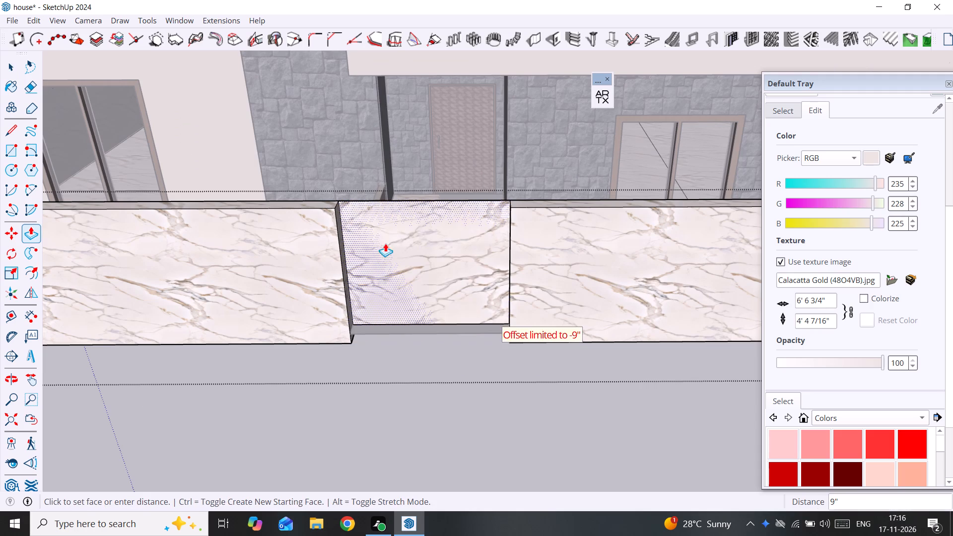
left_click(375, 226)
left_click(375, 225)
key("space")
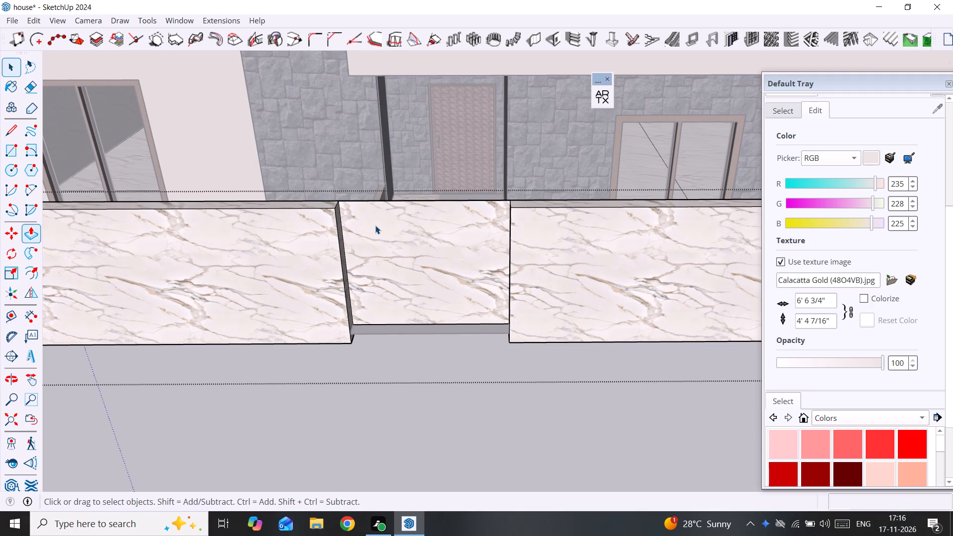
Delete the leftover wall face, its top edge and the threshold faces and edges to clear the entrance opening in the front wall.
left_click(375, 225)
key("p")
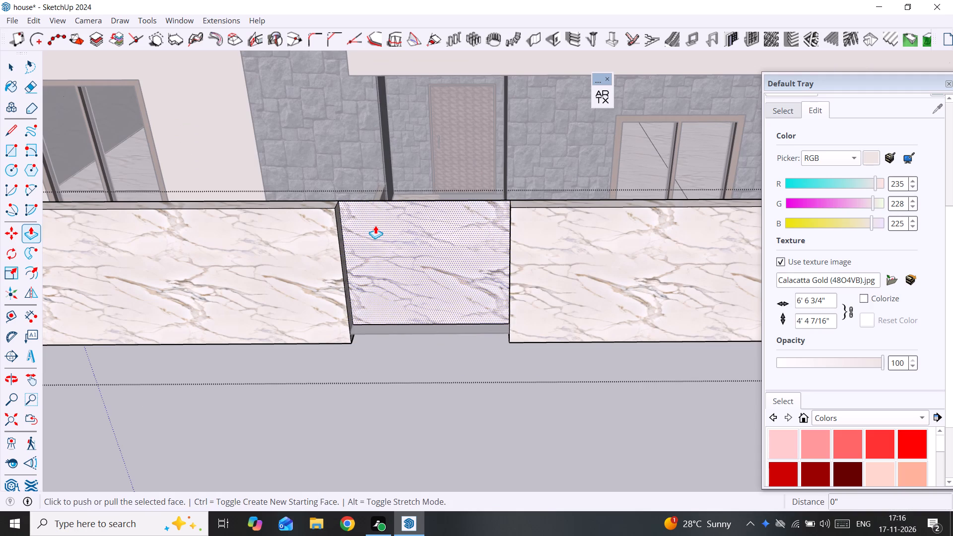
key("Delete")
key("space")
left_click(389, 200)
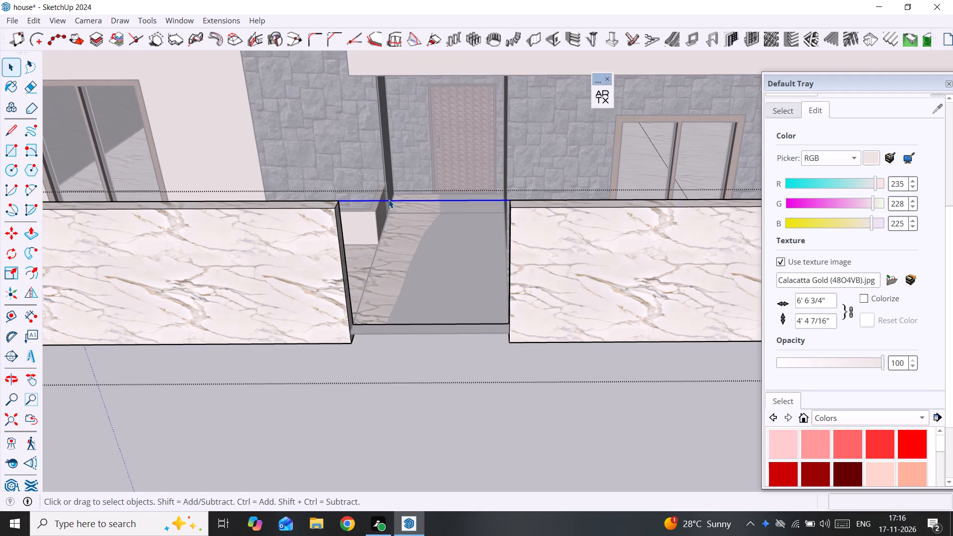
key("Delete")
left_click(409, 328)
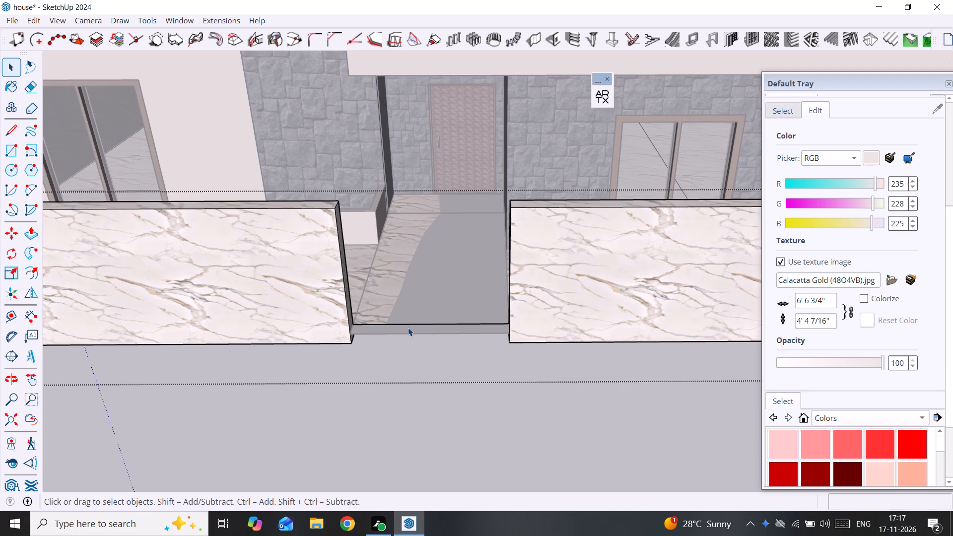
key("Delete")
left_click(393, 328)
left_click(399, 324)
key("Delete")
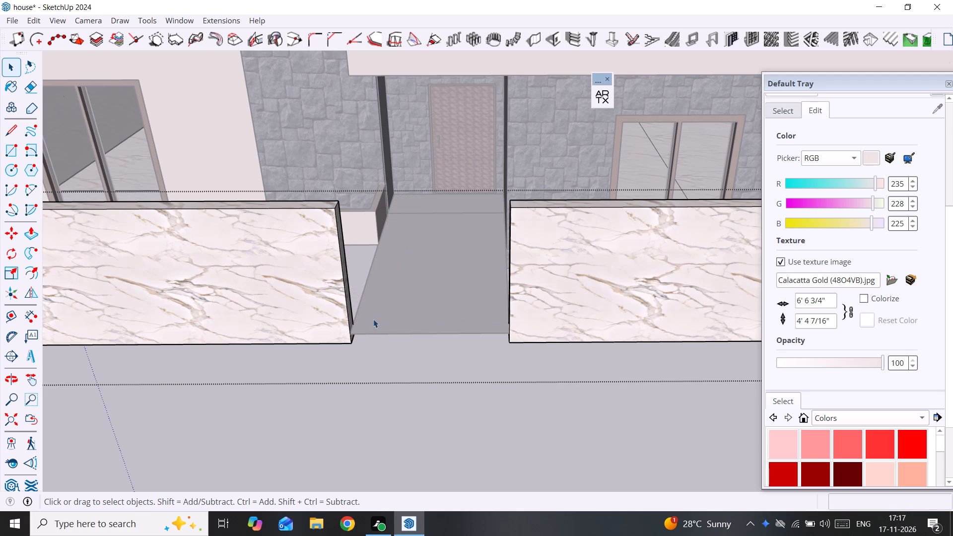
Raise the side border strip between the long planter and the front wall's corner 6' with Push/Pull, level with the front wall.
middle_click_drag(364, 316, 952, 293)
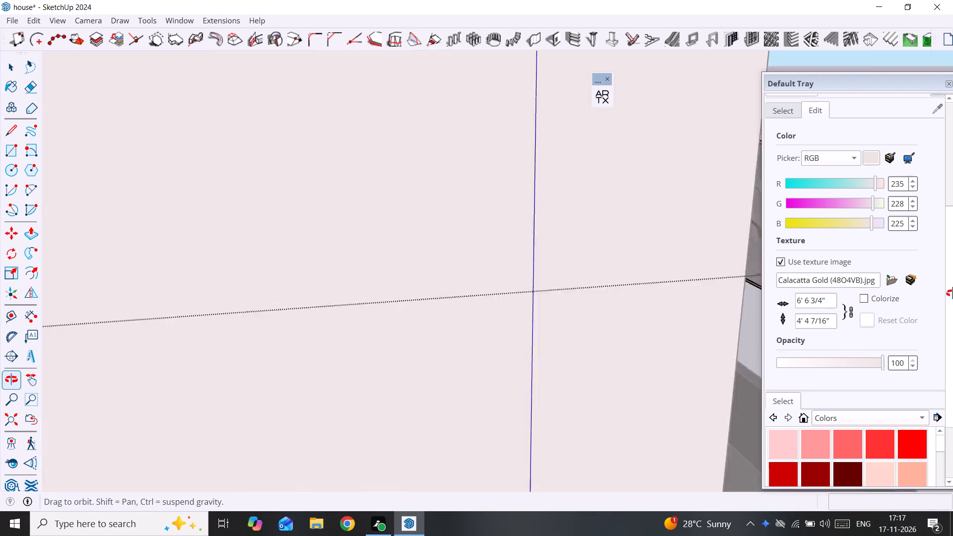
middle_click_drag(952, 293, 774, 314)
scroll(532, 314, "up", 3)
middle_click_drag(532, 314, 678, 340)
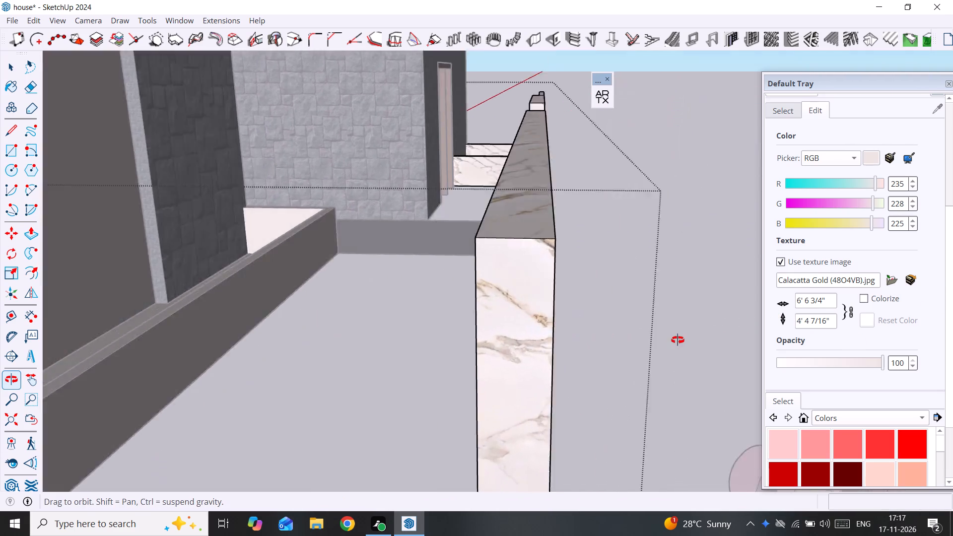
middle_click_drag(678, 340, 566, 348)
scroll(566, 348, "down", 20)
scroll(566, 348, "down", 2)
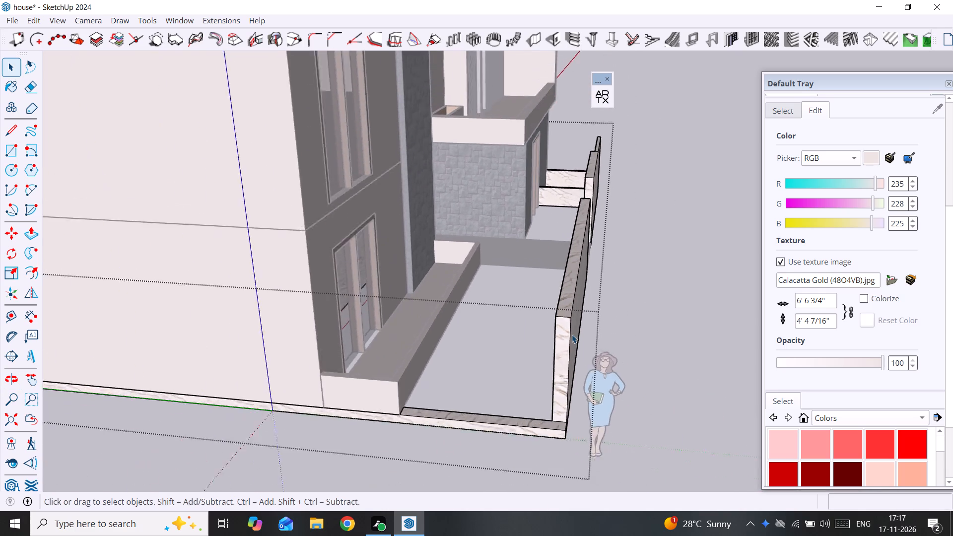
middle_click_drag(537, 393, 540, 338)
scroll(527, 372, "up", 4)
middle_click_drag(522, 364, 522, 431)
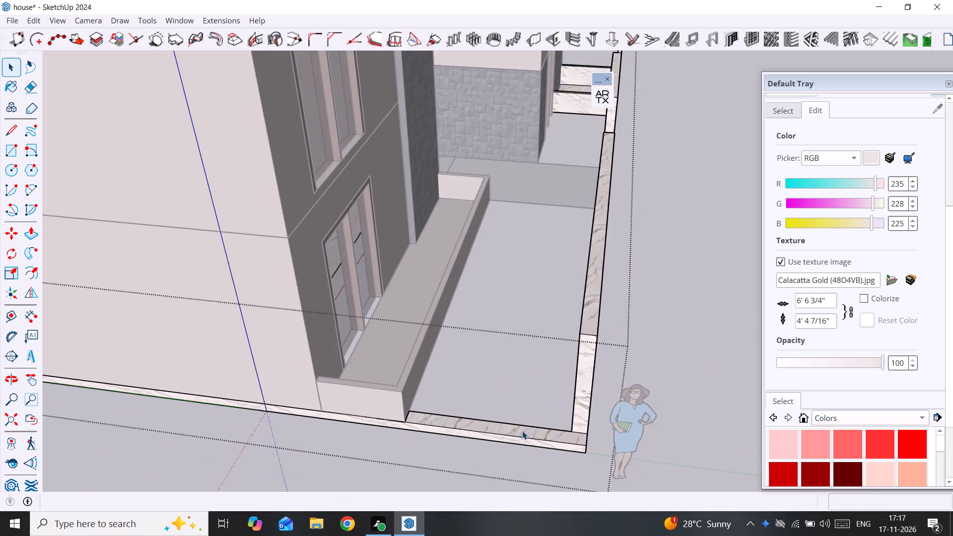
scroll(522, 428, "up", 5)
left_click(518, 432)
key("p")
double_click(518, 432)
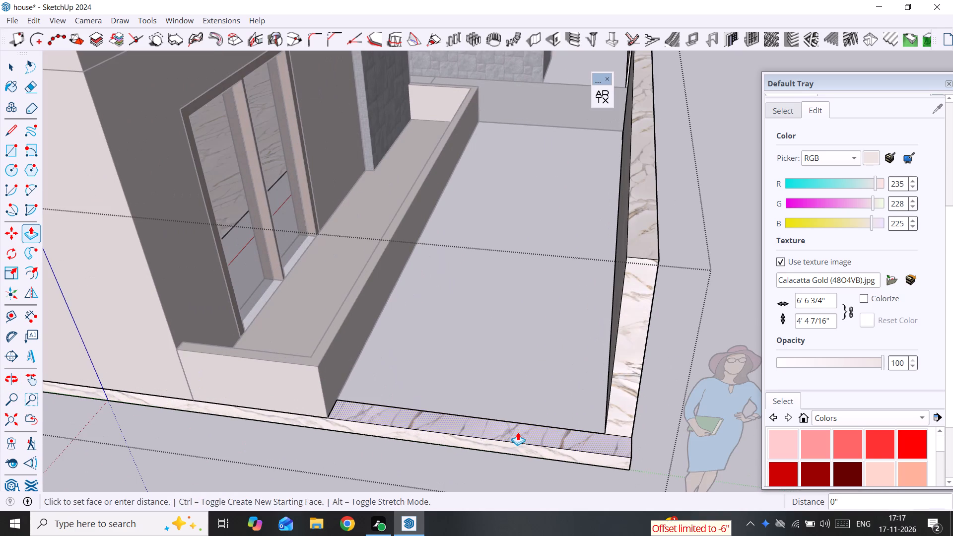
key("ctrl+z")
left_click(521, 426)
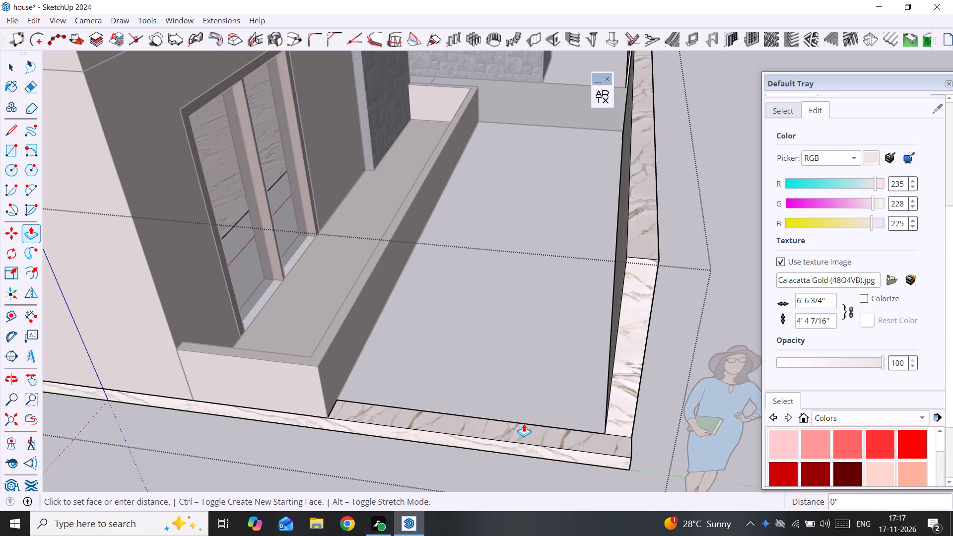
left_click(645, 243)
scroll(831, 278, "down", 6)
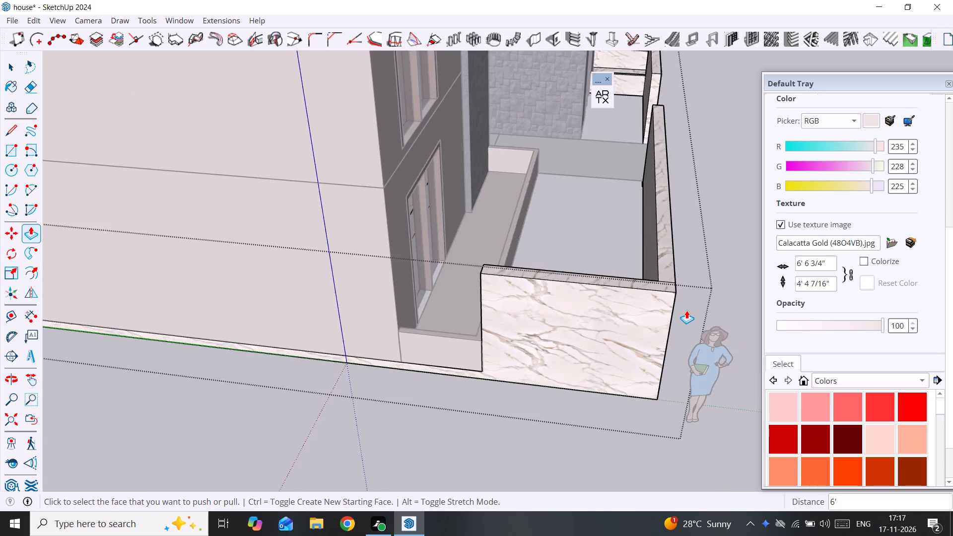
middle_click_drag(672, 313, 699, 310)
key("space")
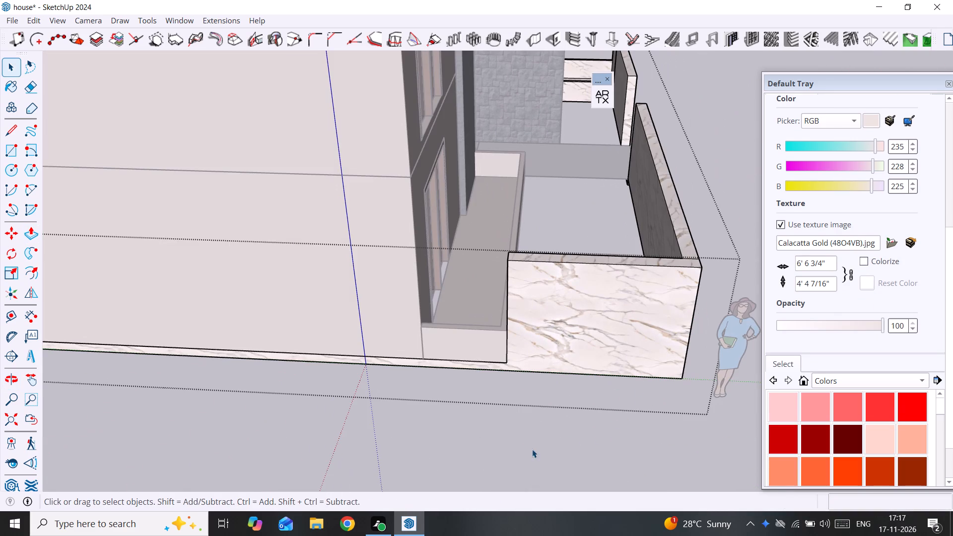
left_click(532, 449)
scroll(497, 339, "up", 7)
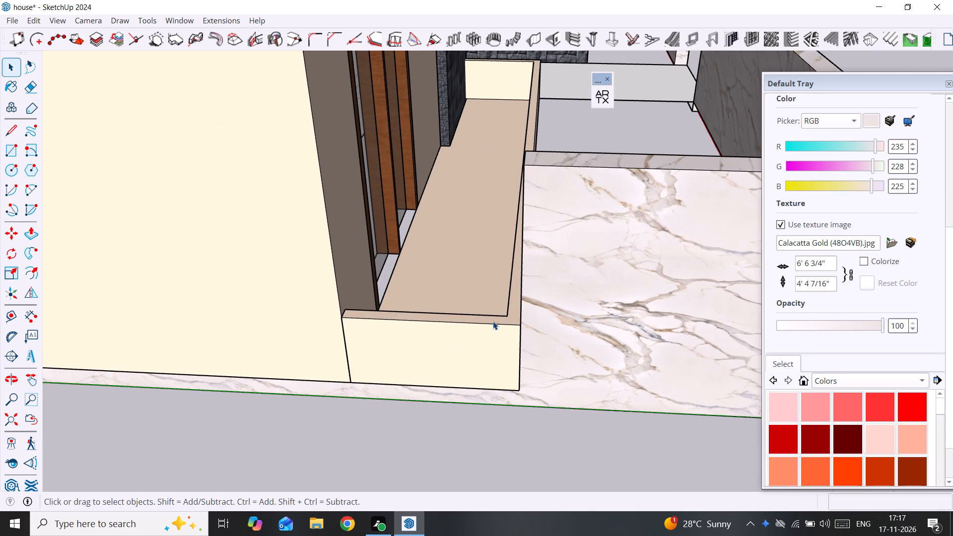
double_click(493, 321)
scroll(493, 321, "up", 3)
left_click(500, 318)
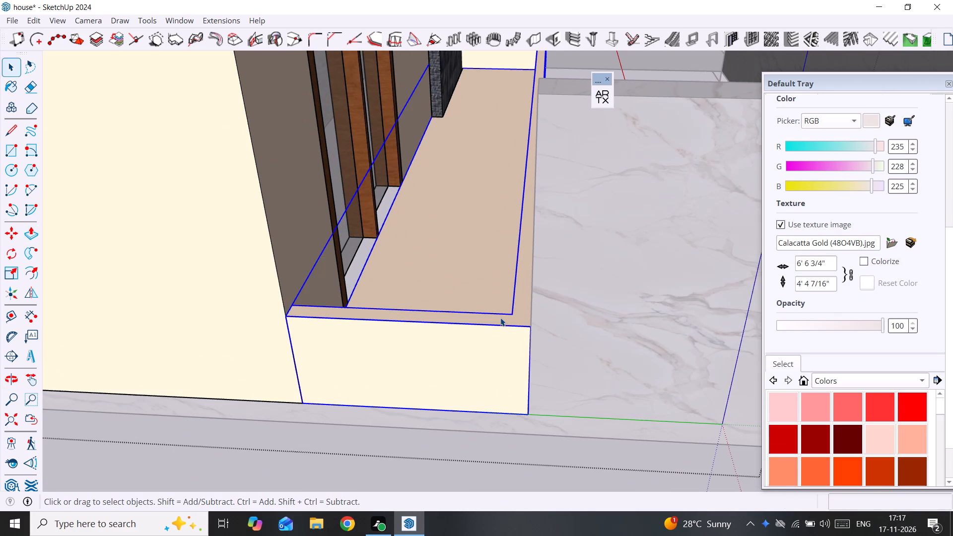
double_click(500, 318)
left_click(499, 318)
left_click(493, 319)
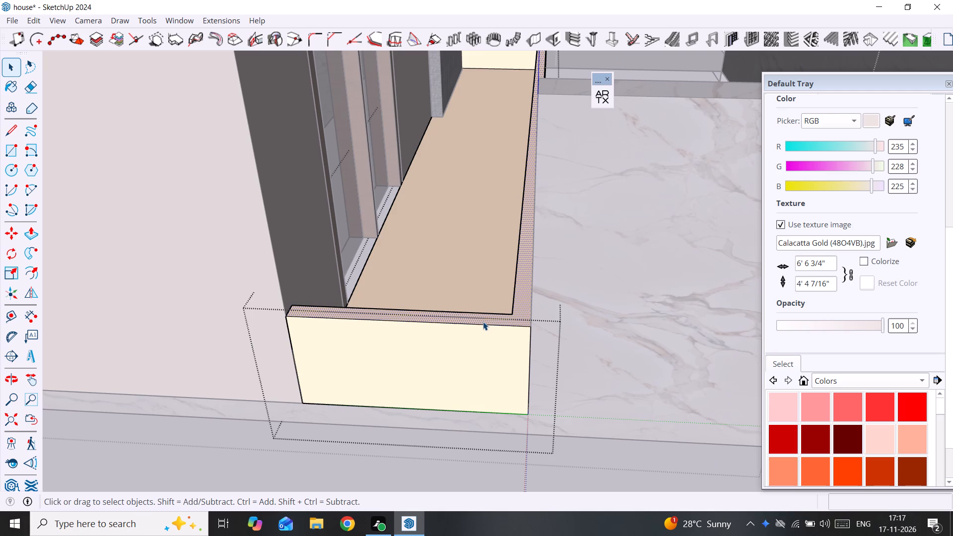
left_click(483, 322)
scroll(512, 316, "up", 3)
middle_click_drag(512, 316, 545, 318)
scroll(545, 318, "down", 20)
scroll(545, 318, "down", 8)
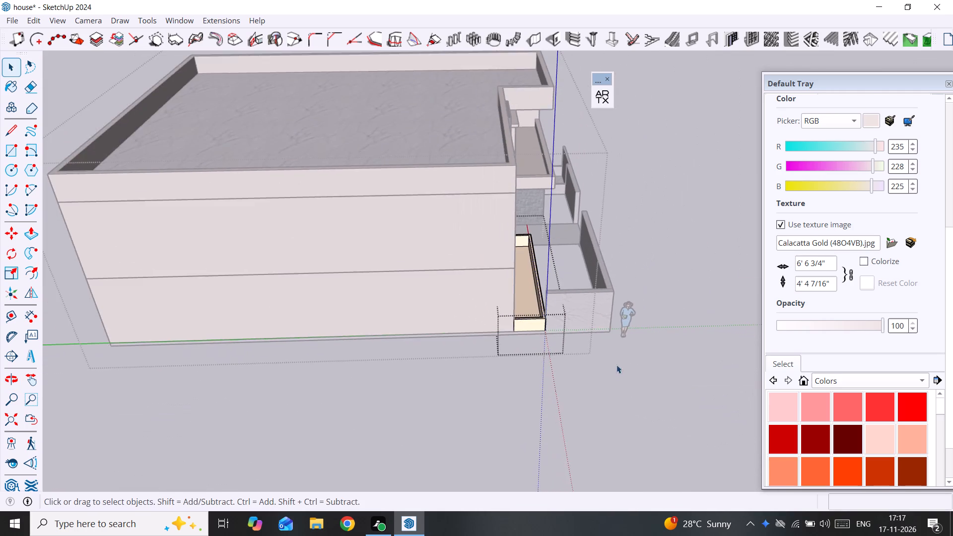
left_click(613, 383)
Examine the house and its front boundary wall, including the entrance opening, from several sides.
scroll(677, 331, "up", 2)
middle_click_drag(677, 331, 398, 333)
left_click(288, 361)
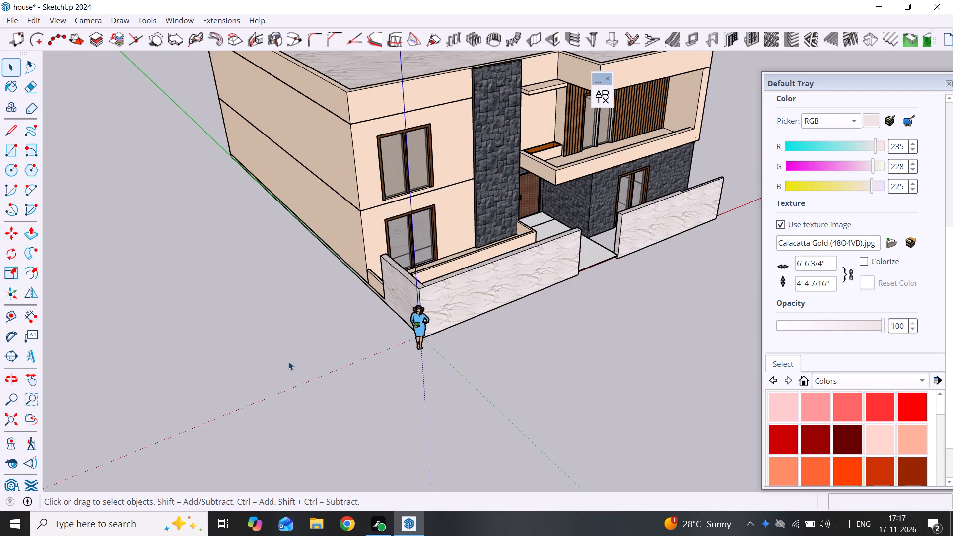
left_click(288, 361)
scroll(617, 273, "down", 4)
middle_click_drag(640, 263, 584, 308)
scroll(550, 220, "up", 2)
middle_click_drag(549, 220, 381, 200)
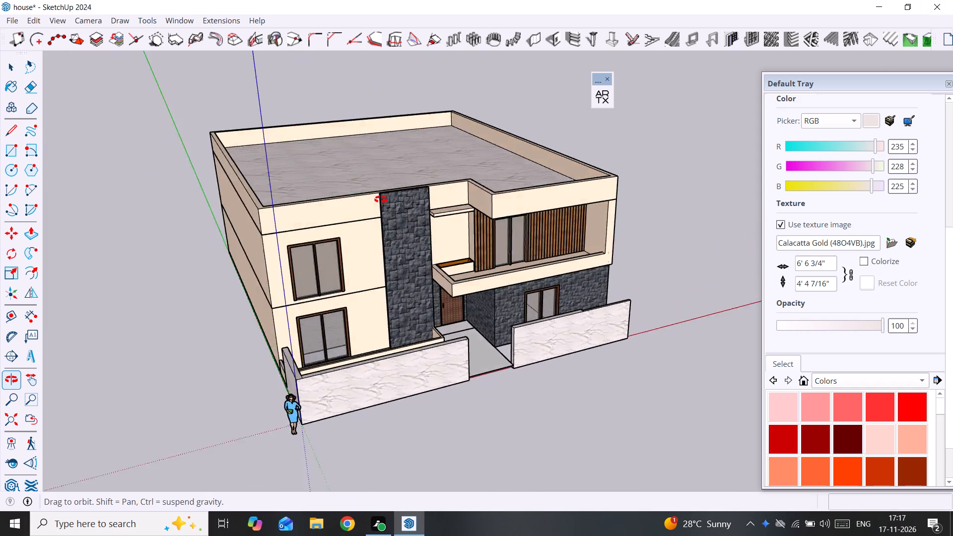
middle_click_drag(381, 200, 346, 174)
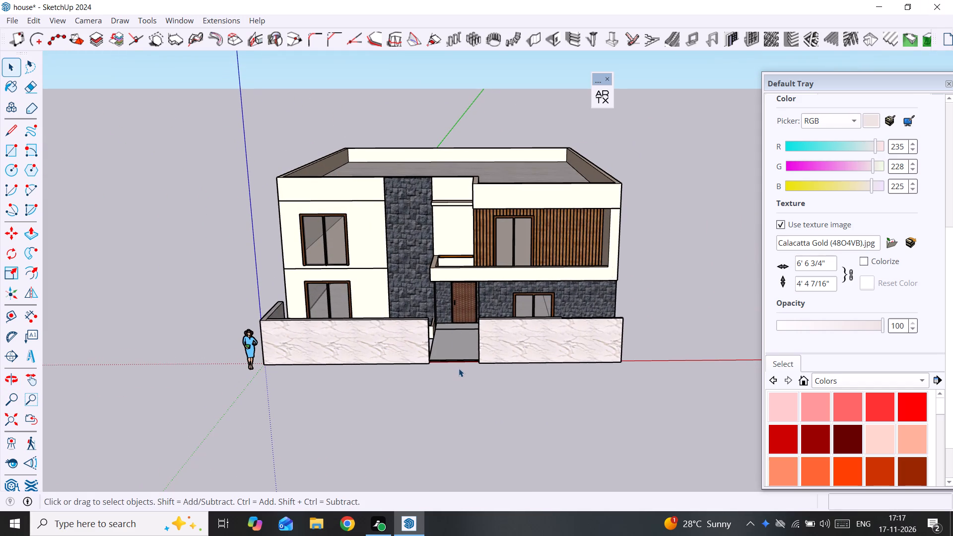
scroll(449, 361, "up", 3)
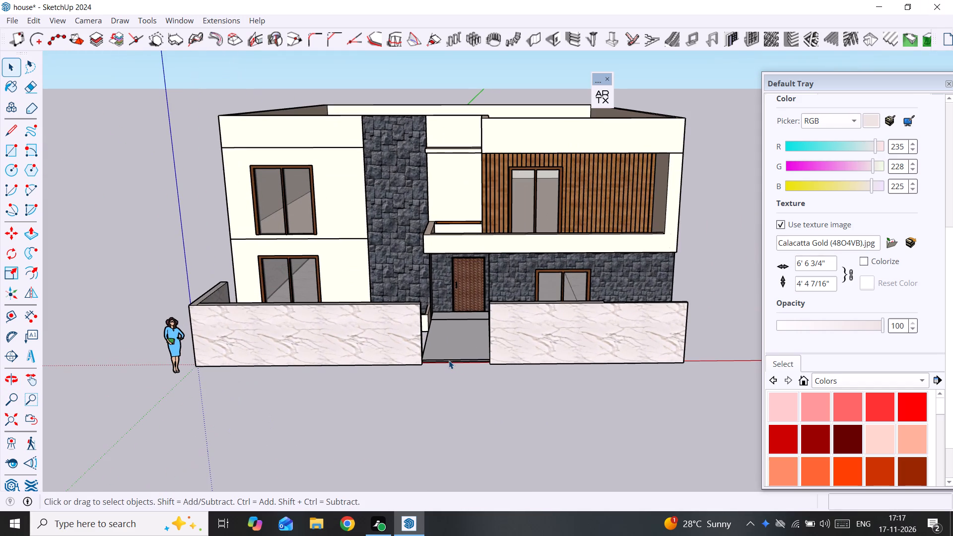
middle_click_drag(441, 355, 389, 436)
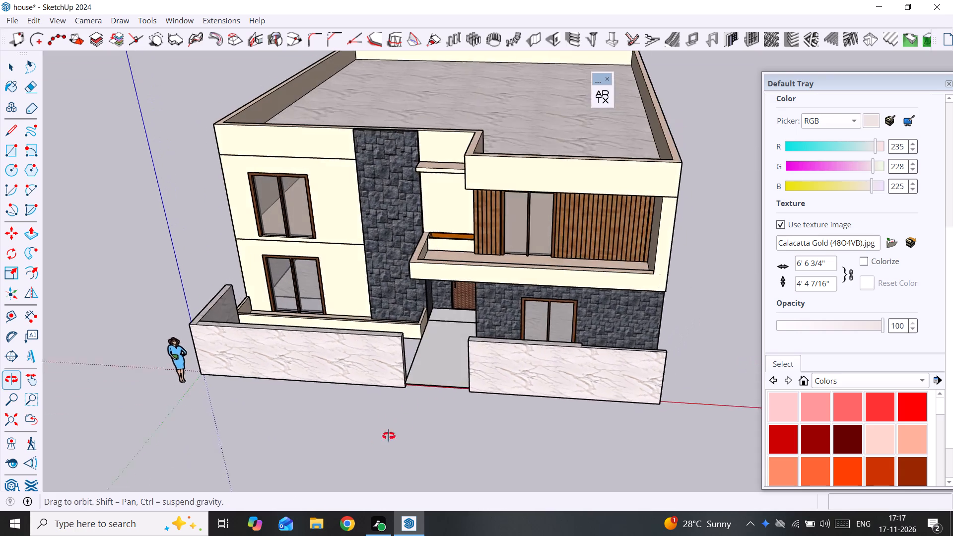
middle_click_drag(389, 436, 120, 474)
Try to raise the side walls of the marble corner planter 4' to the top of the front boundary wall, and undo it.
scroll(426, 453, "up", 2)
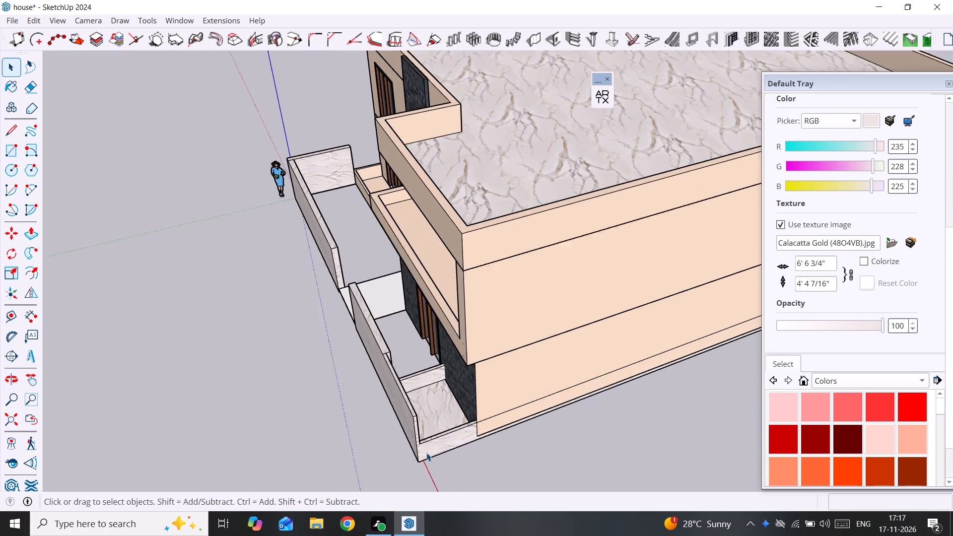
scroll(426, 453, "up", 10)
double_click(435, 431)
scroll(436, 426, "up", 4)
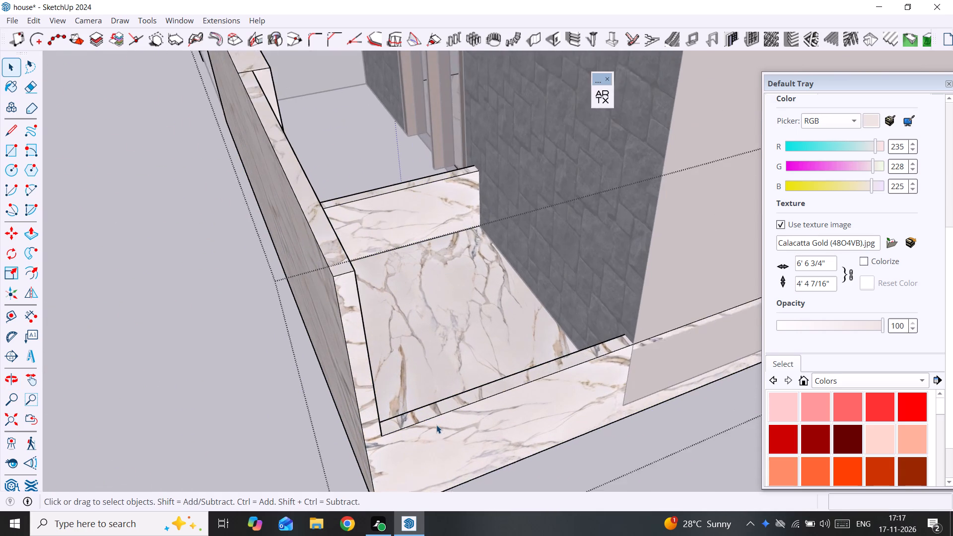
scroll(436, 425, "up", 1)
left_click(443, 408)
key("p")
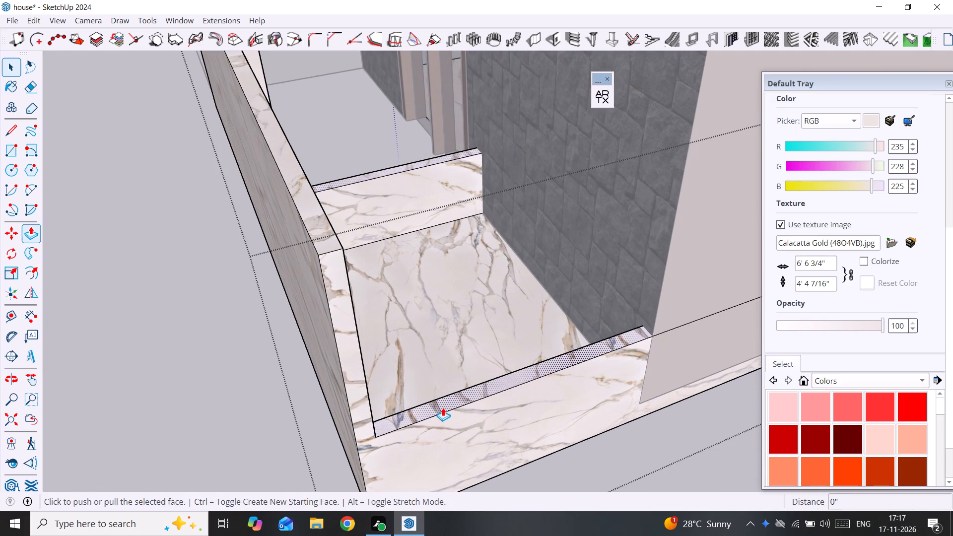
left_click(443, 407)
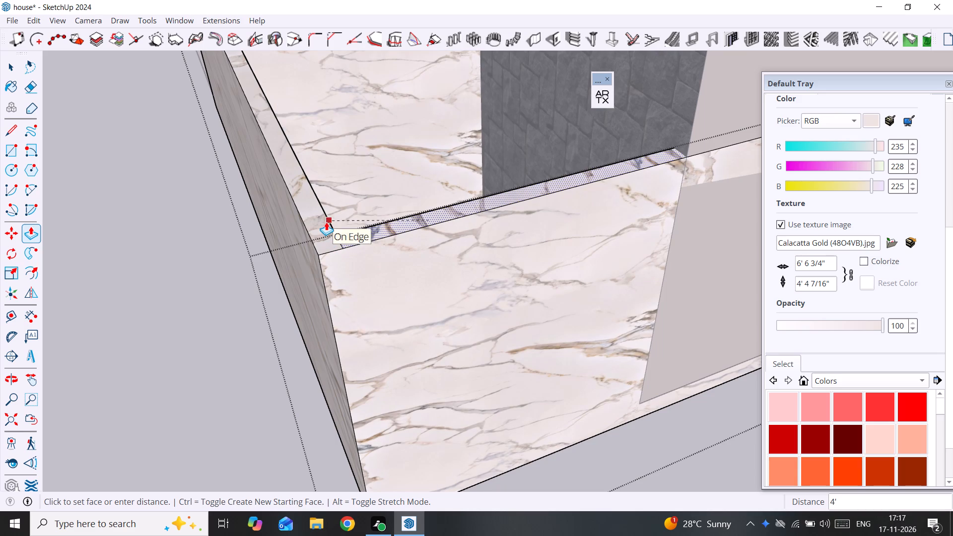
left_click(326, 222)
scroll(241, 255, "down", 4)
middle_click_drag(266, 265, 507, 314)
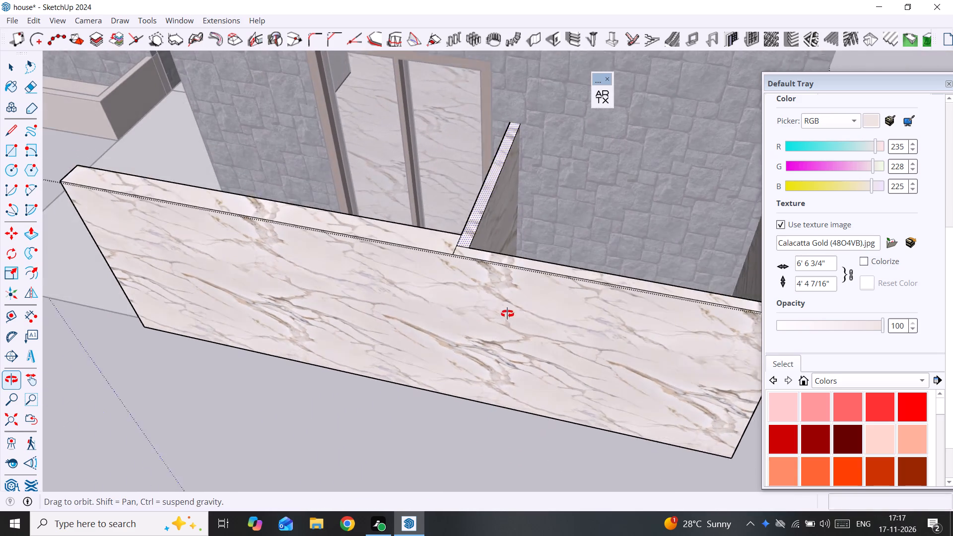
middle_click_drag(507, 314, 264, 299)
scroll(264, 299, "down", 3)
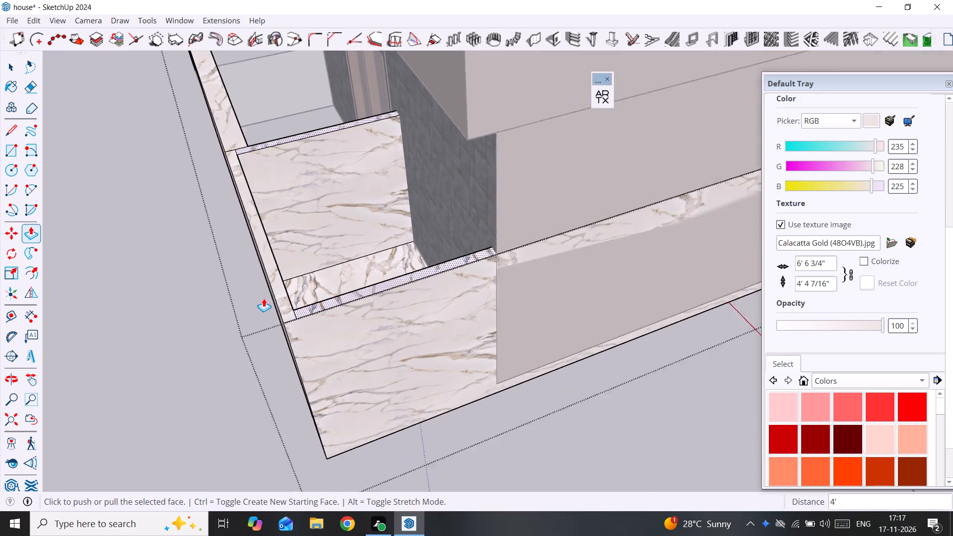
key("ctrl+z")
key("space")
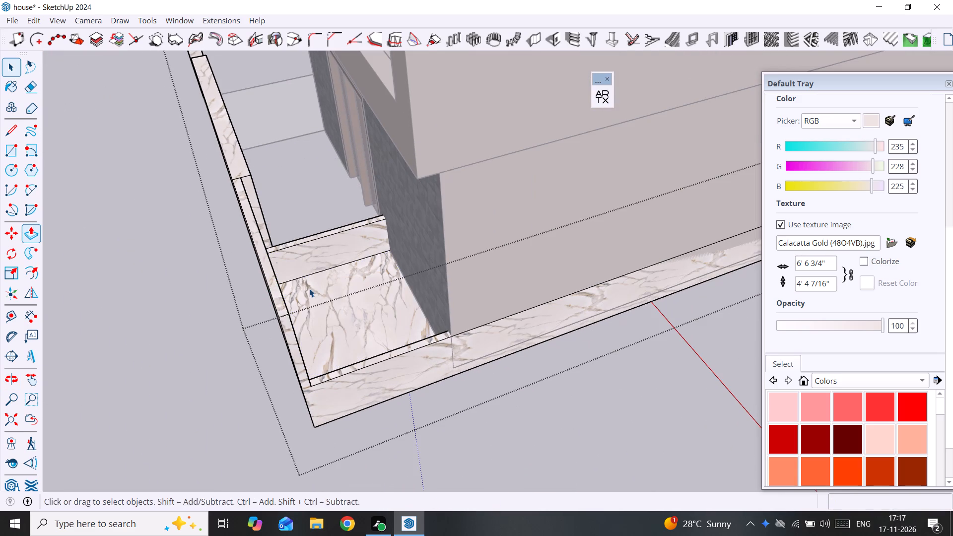
Pull the inner face of the front wall beside the corner planter 5" toward the house, in line with the adjoining thicker section.
scroll(270, 235, "up", 1)
middle_click_drag(268, 233, 232, 228)
scroll(266, 228, "up", 4)
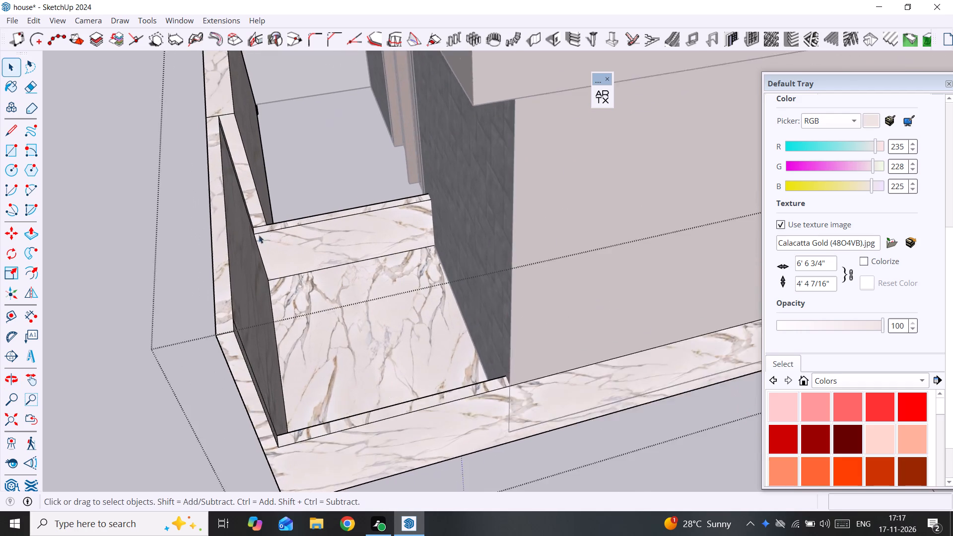
left_click(234, 238)
type("lp")
left_click(234, 238)
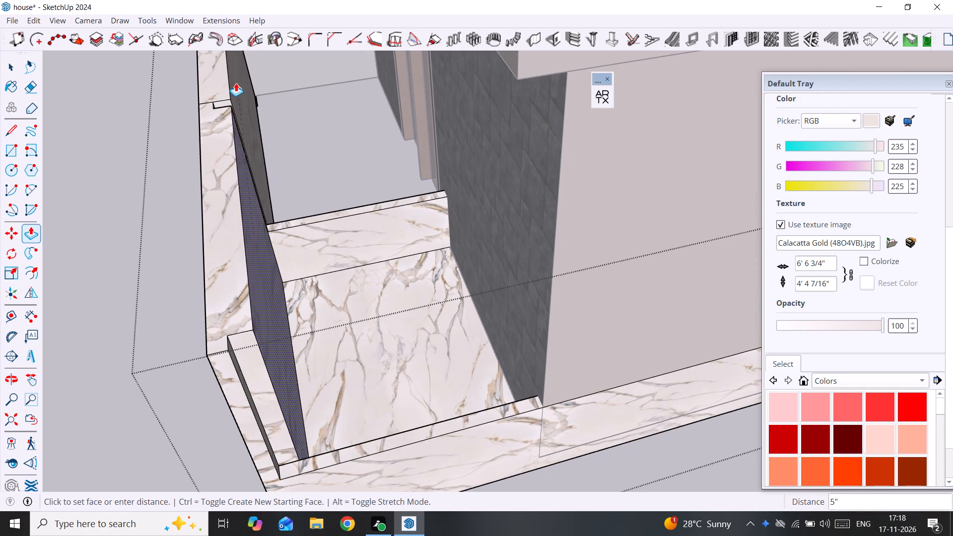
left_click(236, 83)
Fill the small notch in the front wall's top where the two sections meet by repeating the Push/Pull on its side face.
scroll(224, 96, "up", 20)
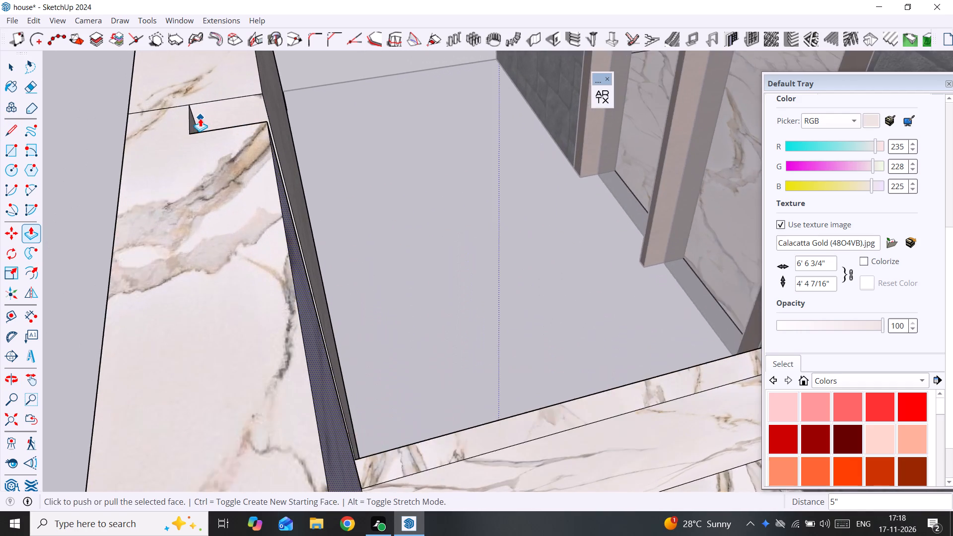
scroll(200, 118, "up", 2)
key("space")
left_click(190, 122)
left_click(186, 126)
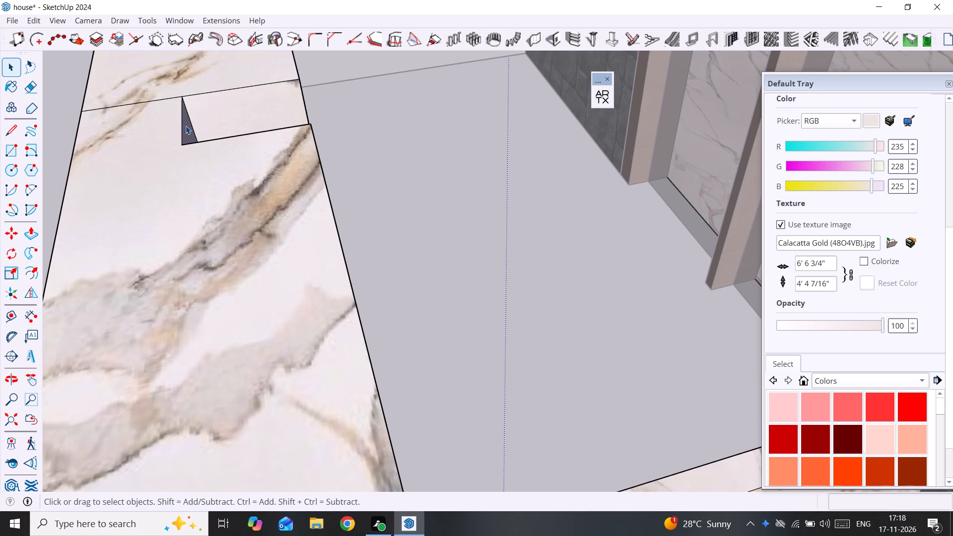
key("p")
double_click(186, 126)
key("space")
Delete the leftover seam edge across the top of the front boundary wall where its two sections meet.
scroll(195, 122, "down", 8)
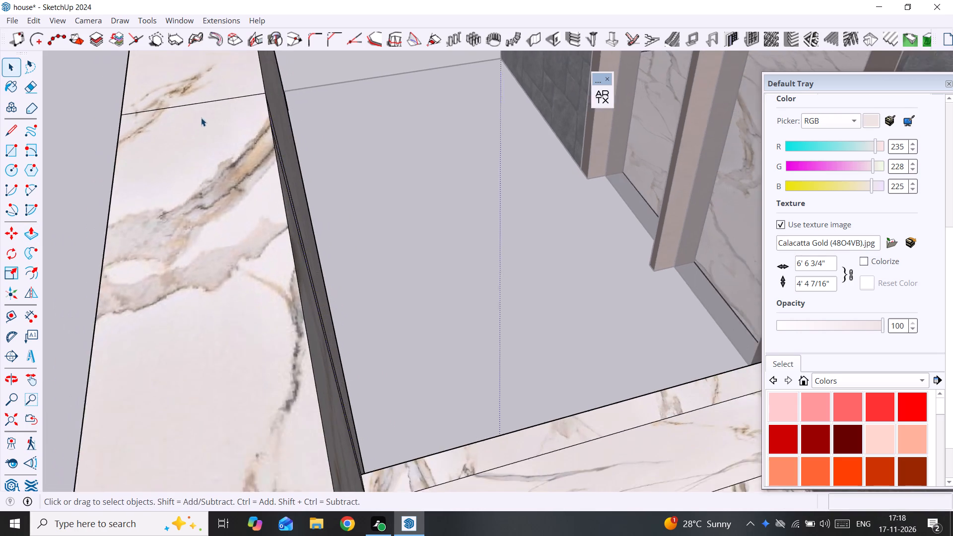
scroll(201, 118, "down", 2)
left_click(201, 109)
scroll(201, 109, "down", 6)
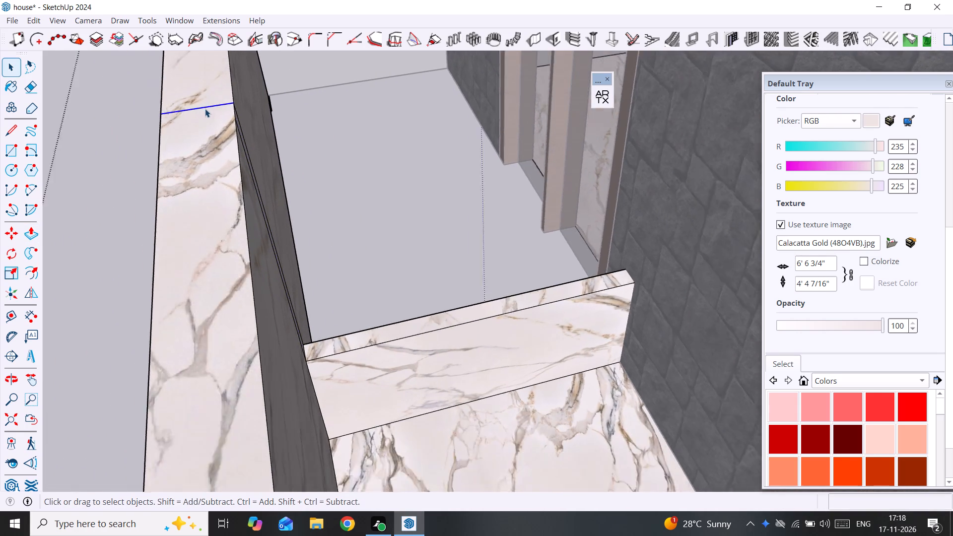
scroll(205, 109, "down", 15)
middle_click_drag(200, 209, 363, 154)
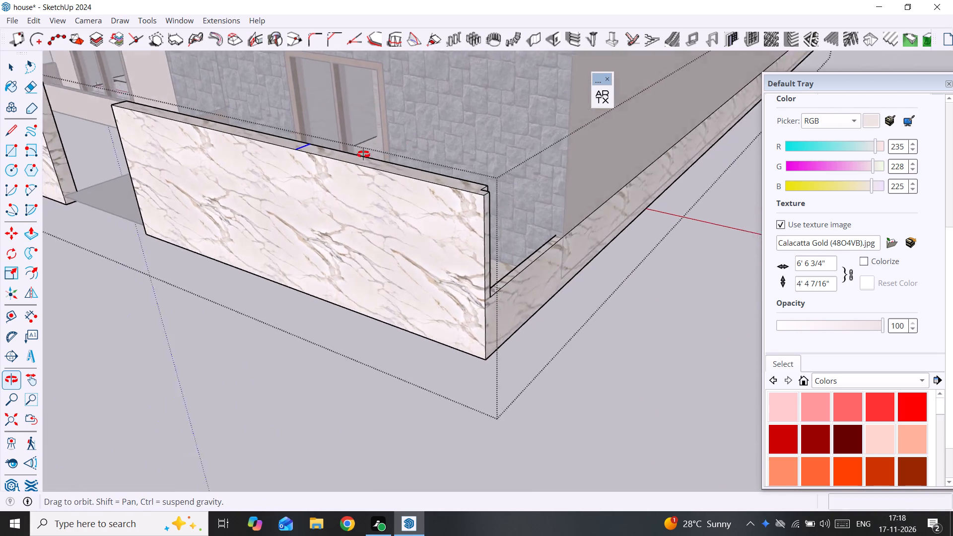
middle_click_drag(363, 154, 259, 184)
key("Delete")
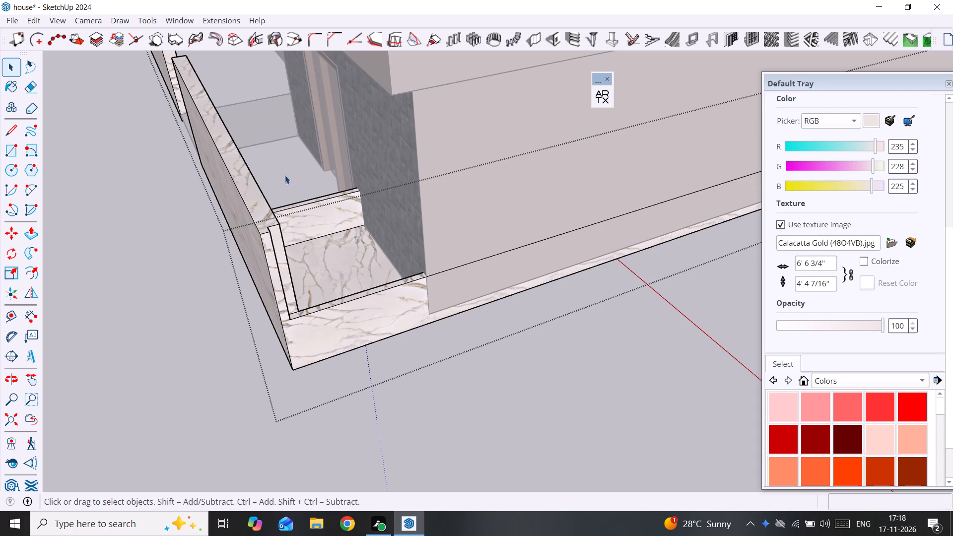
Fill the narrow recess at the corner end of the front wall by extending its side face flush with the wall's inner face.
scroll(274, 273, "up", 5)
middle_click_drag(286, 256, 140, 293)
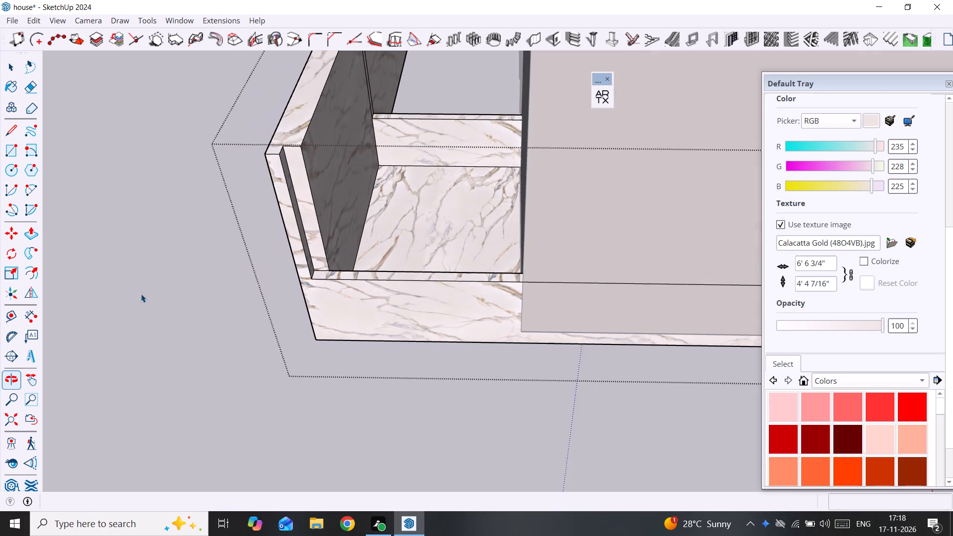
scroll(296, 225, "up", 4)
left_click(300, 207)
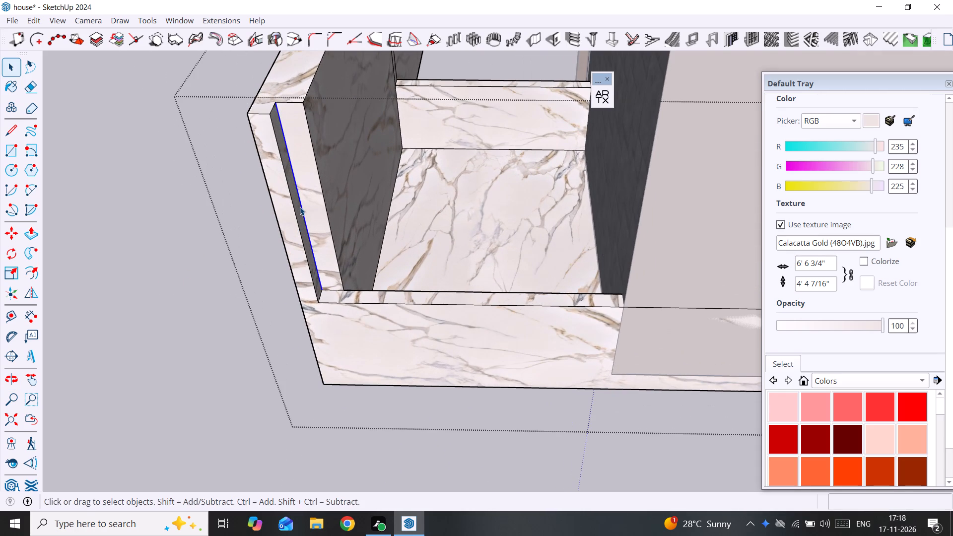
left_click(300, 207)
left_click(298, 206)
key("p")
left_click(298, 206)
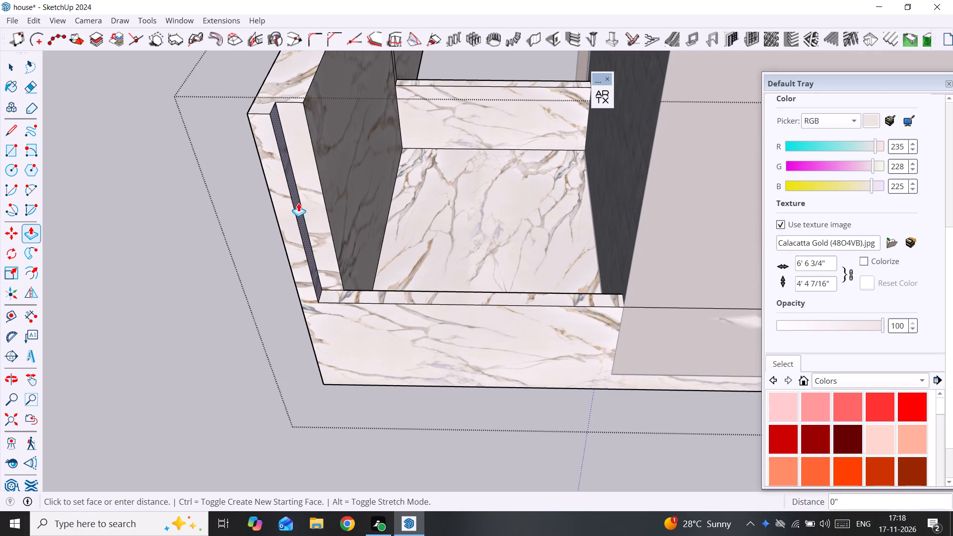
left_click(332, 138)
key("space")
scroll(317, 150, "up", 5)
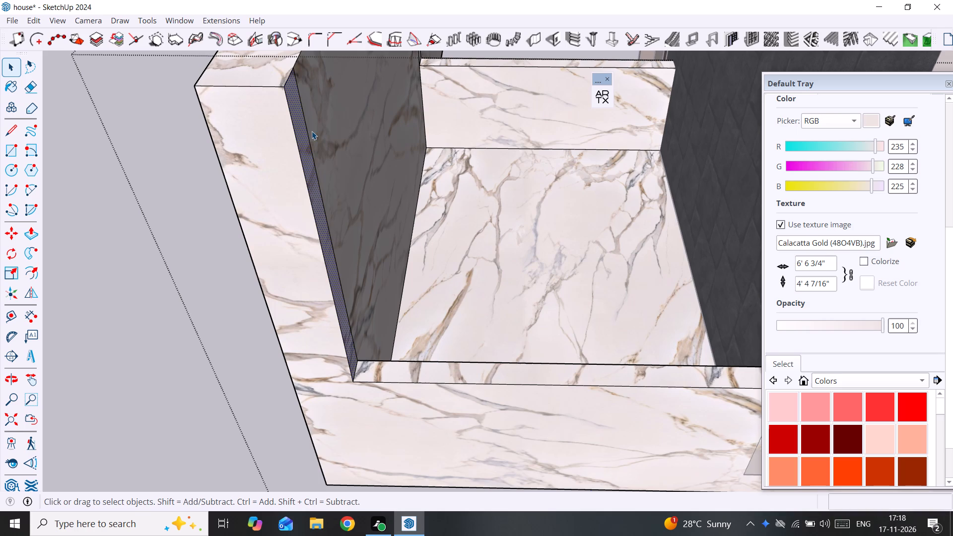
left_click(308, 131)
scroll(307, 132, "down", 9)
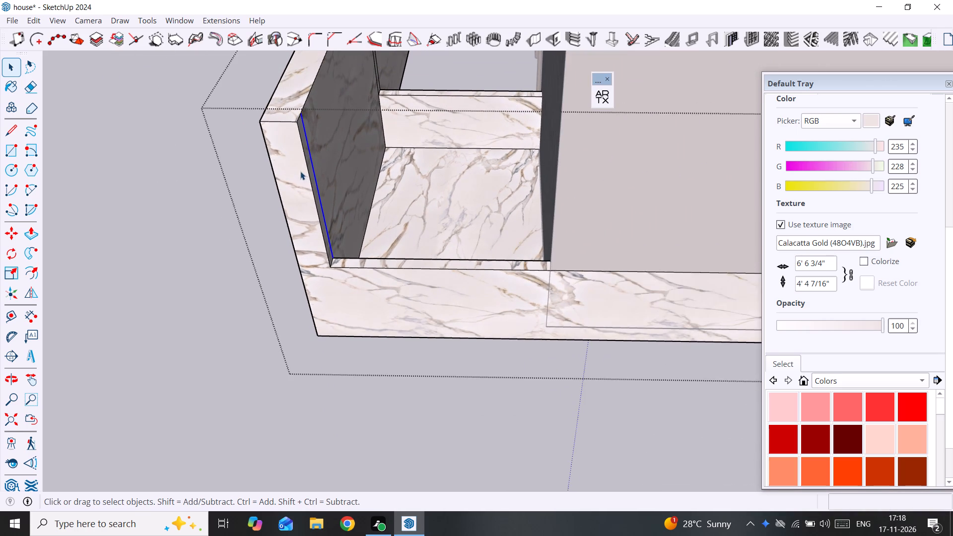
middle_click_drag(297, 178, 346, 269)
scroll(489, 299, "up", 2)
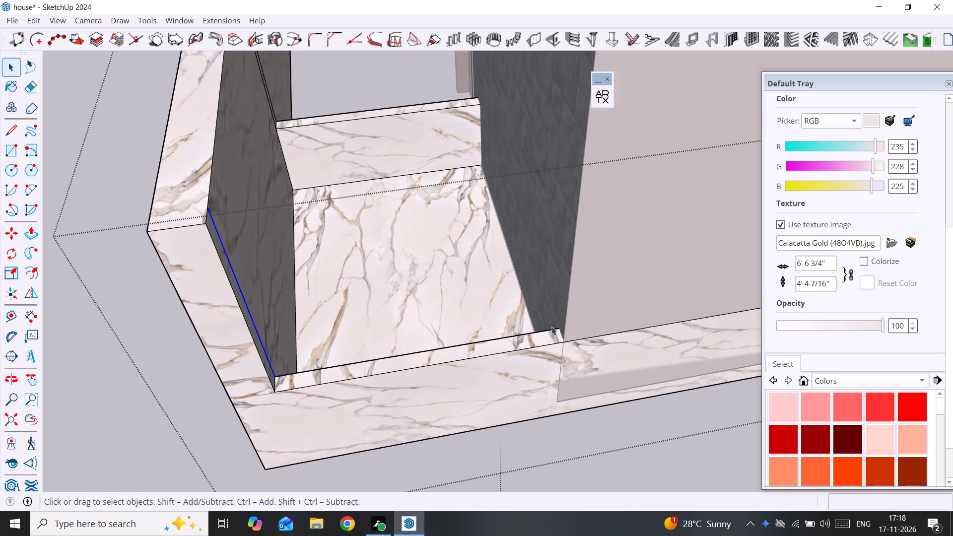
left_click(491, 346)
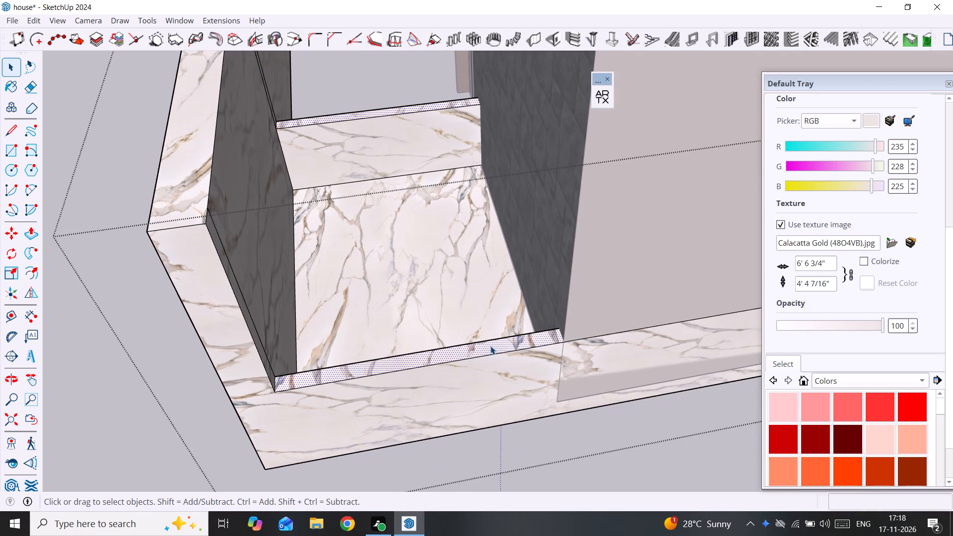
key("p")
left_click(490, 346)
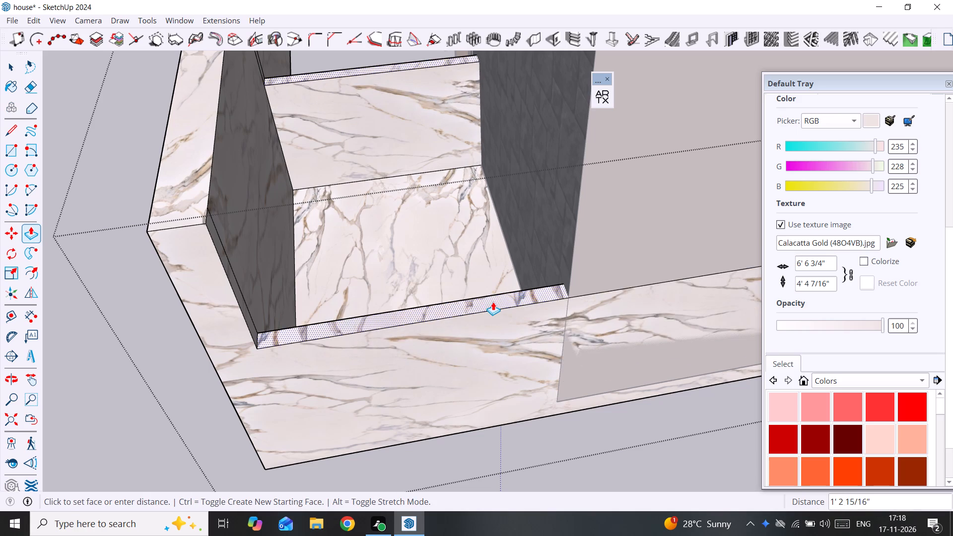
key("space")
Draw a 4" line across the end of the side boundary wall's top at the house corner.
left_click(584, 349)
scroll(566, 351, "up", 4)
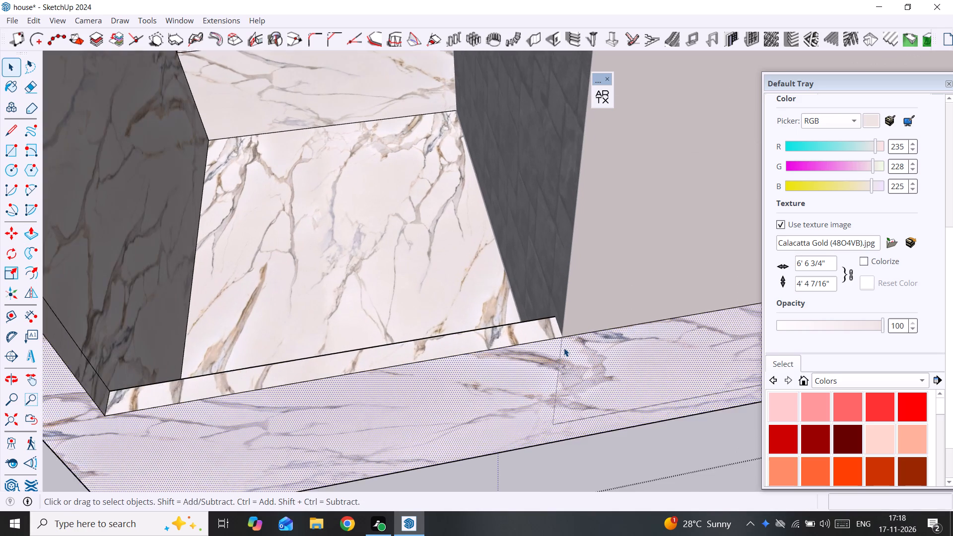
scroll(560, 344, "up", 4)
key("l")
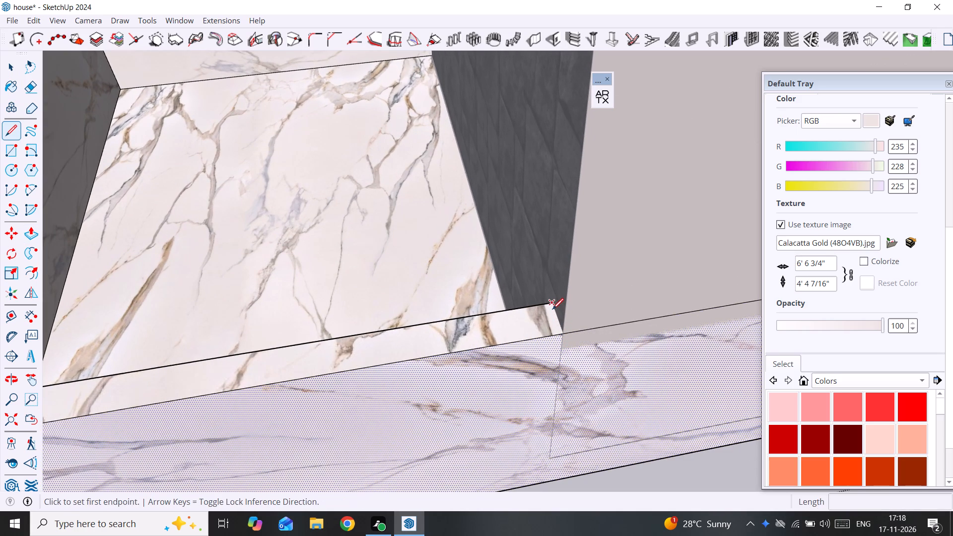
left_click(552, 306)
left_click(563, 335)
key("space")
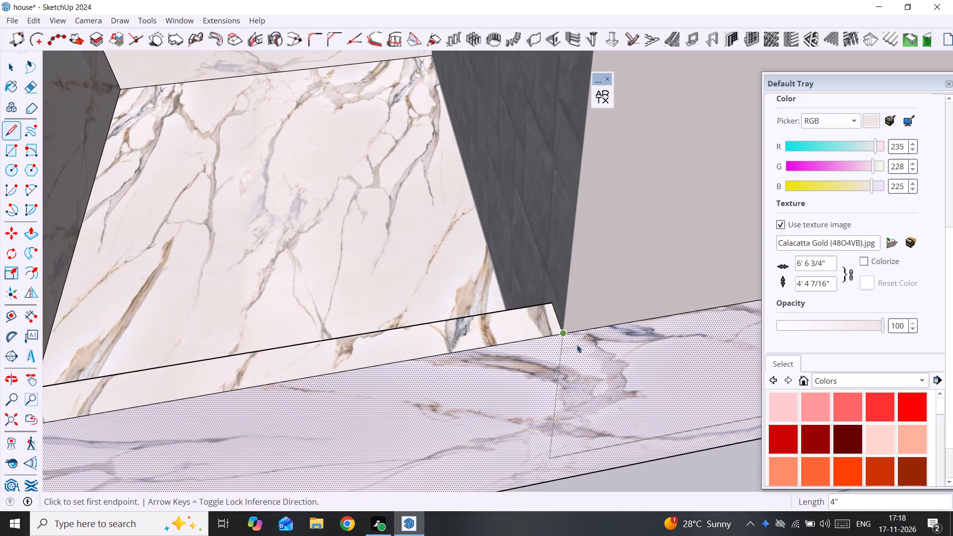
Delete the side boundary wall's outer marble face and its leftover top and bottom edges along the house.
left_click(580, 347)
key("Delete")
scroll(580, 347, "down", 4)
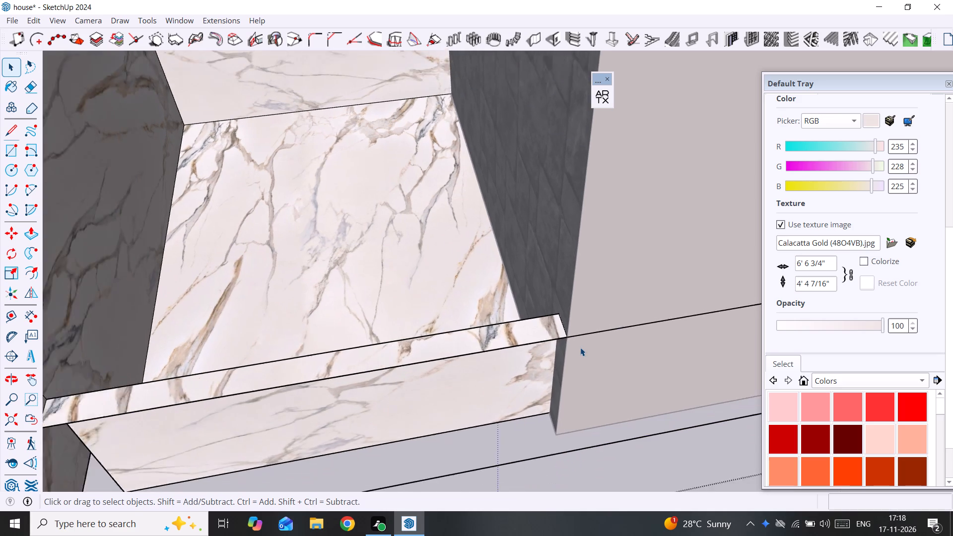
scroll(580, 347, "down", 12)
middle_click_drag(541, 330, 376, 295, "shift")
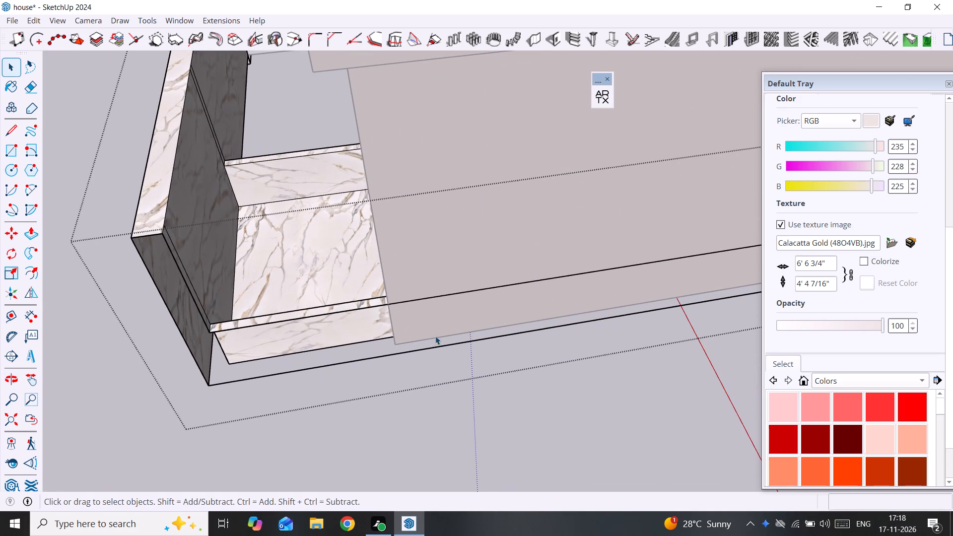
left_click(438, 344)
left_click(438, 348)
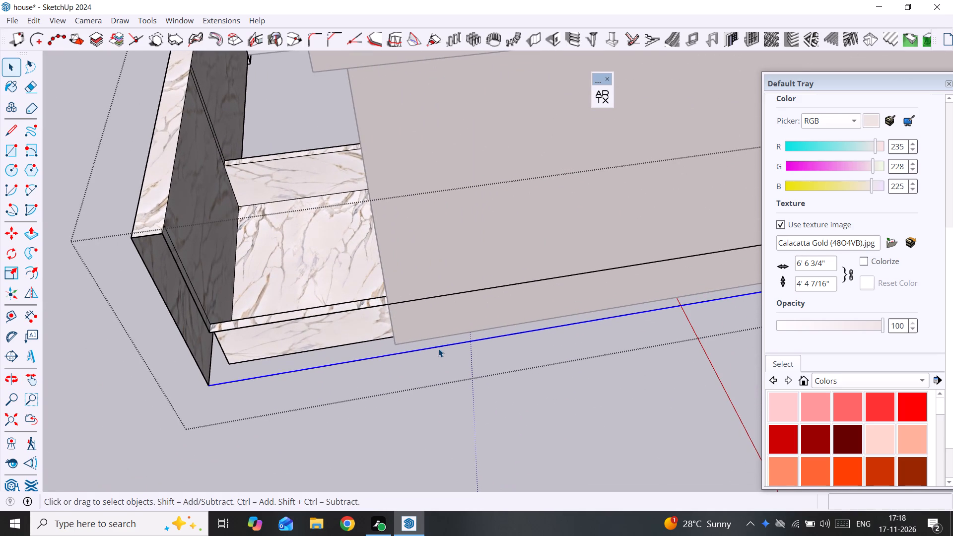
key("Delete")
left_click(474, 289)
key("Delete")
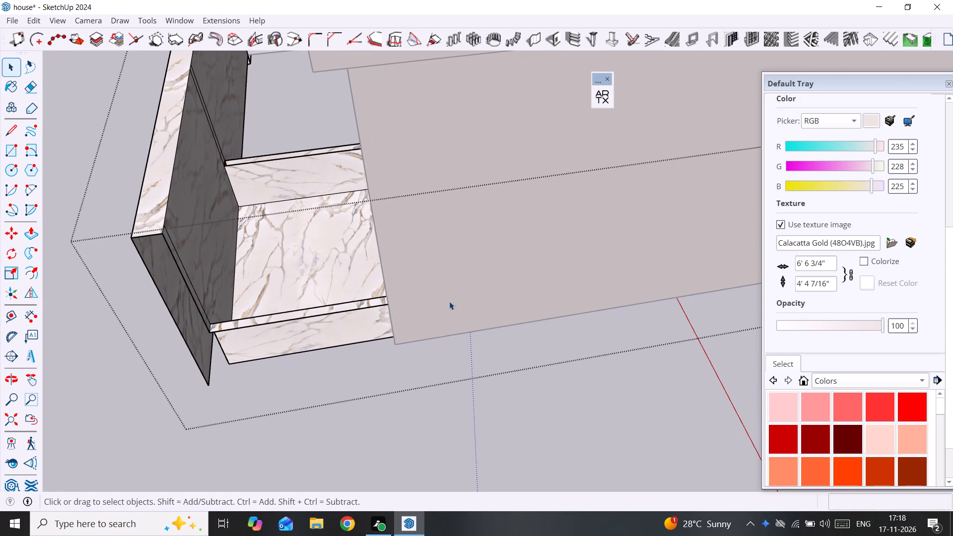
Examine the opened side wall and corner planter from outside and from below.
middle_click_drag(286, 291, 354, 0)
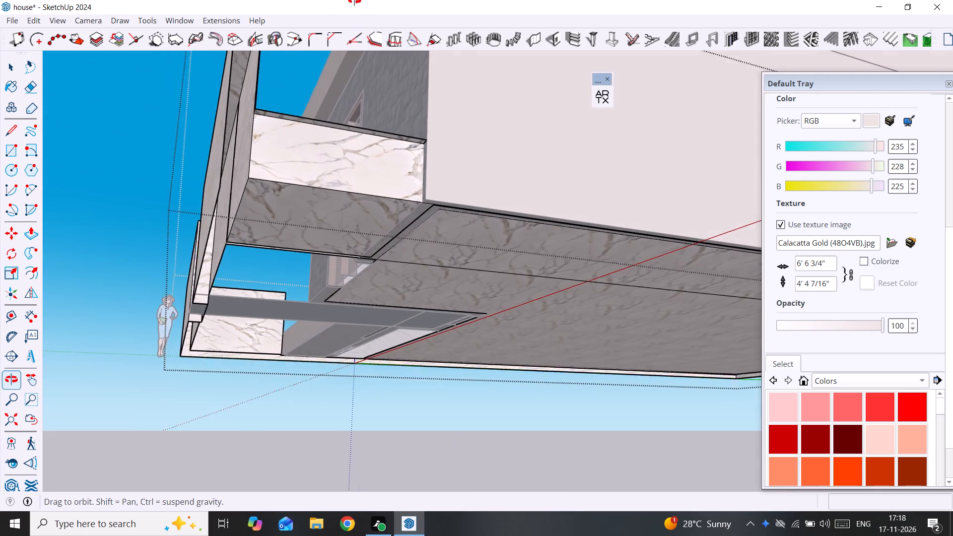
middle_click_drag(354, 0, 278, 145)
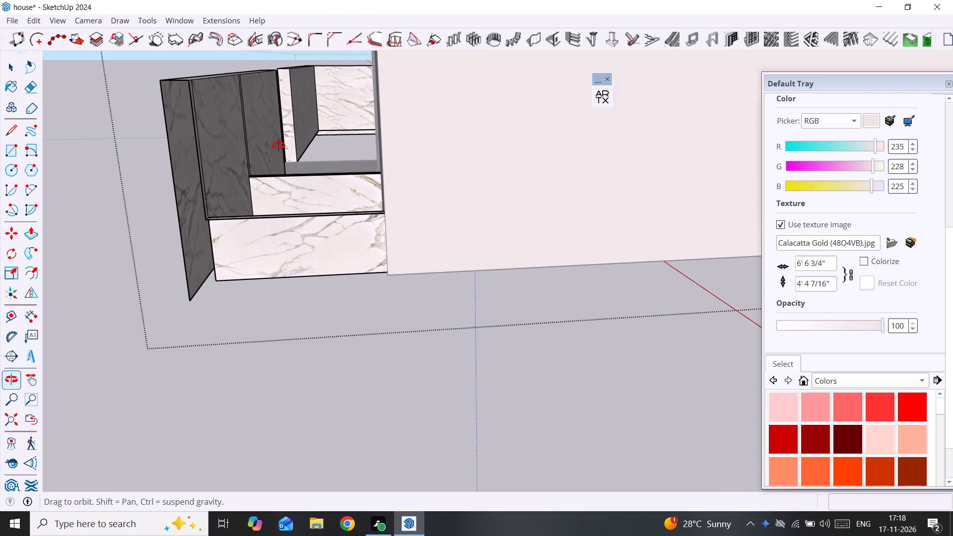
middle_click_drag(278, 145, 416, 210)
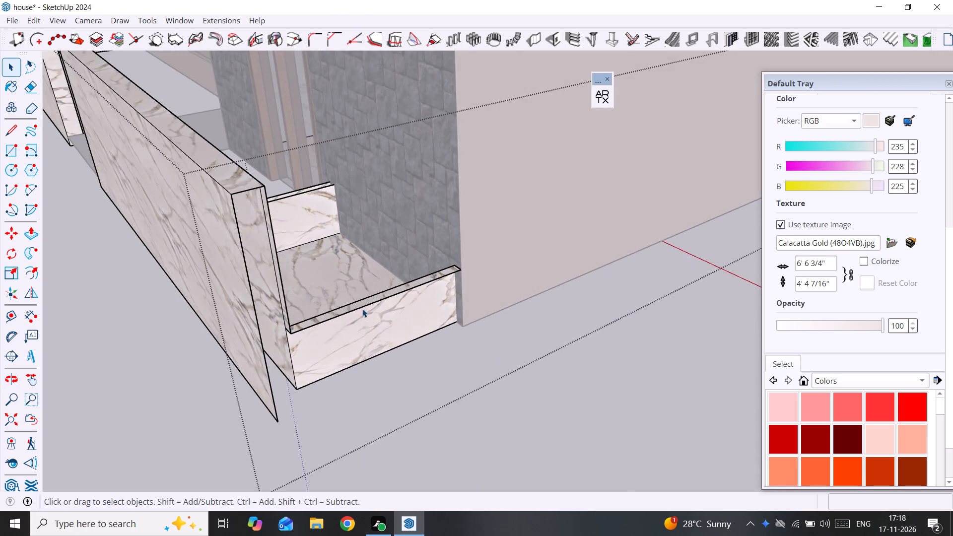
scroll(349, 320, "up", 7)
middle_click_drag(341, 316, 251, 332)
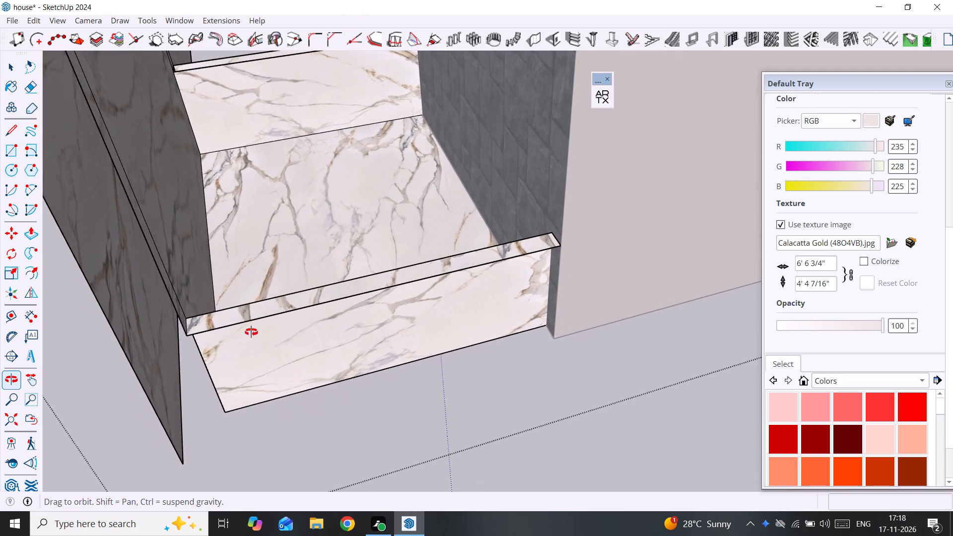
middle_click_drag(251, 332, 371, 32)
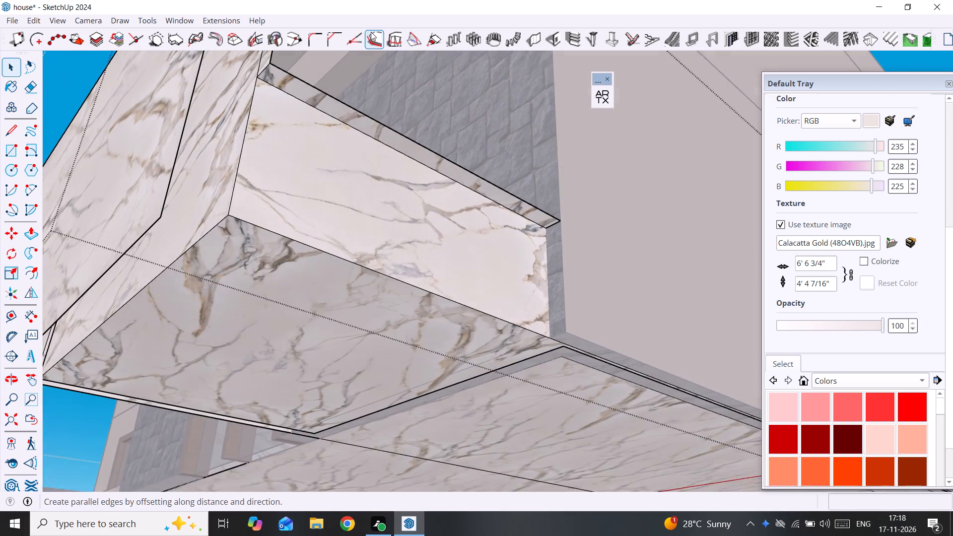
scroll(361, 137, "down", 16)
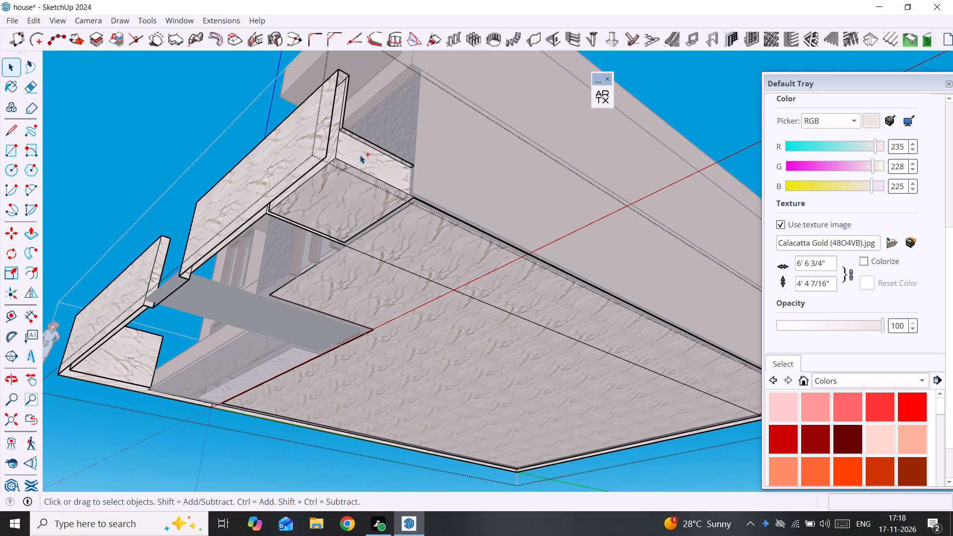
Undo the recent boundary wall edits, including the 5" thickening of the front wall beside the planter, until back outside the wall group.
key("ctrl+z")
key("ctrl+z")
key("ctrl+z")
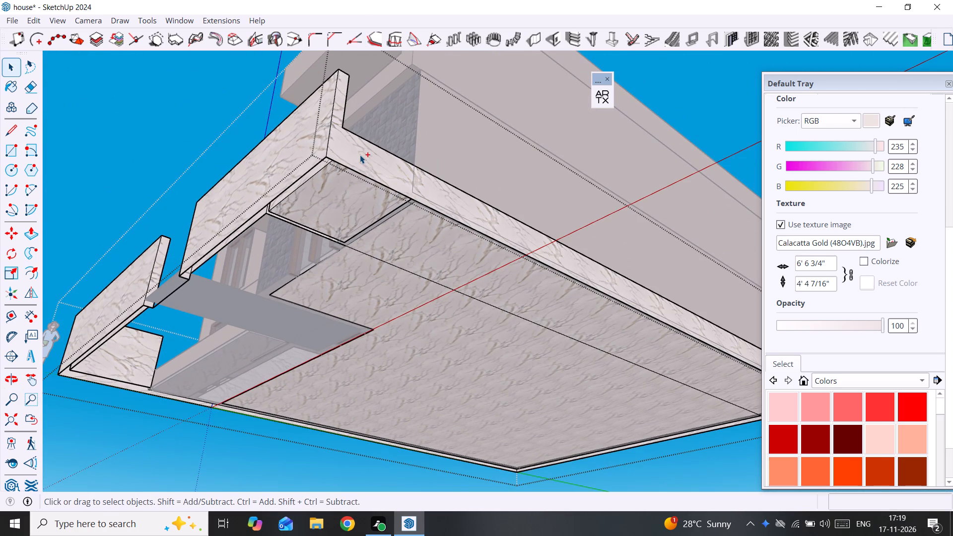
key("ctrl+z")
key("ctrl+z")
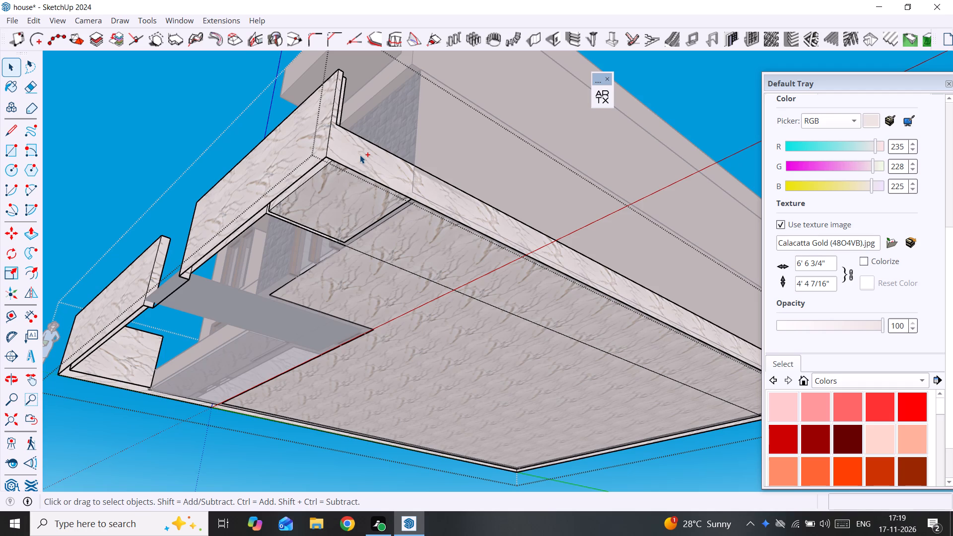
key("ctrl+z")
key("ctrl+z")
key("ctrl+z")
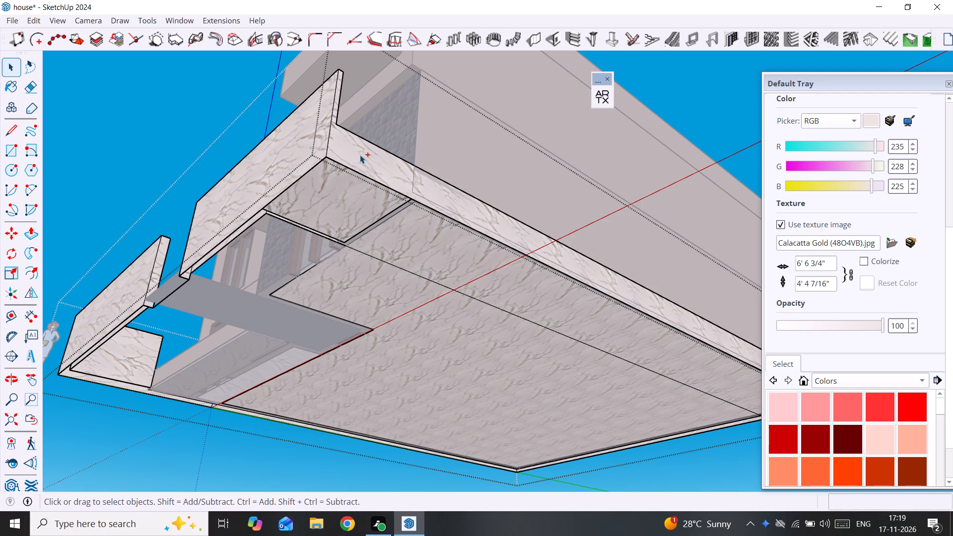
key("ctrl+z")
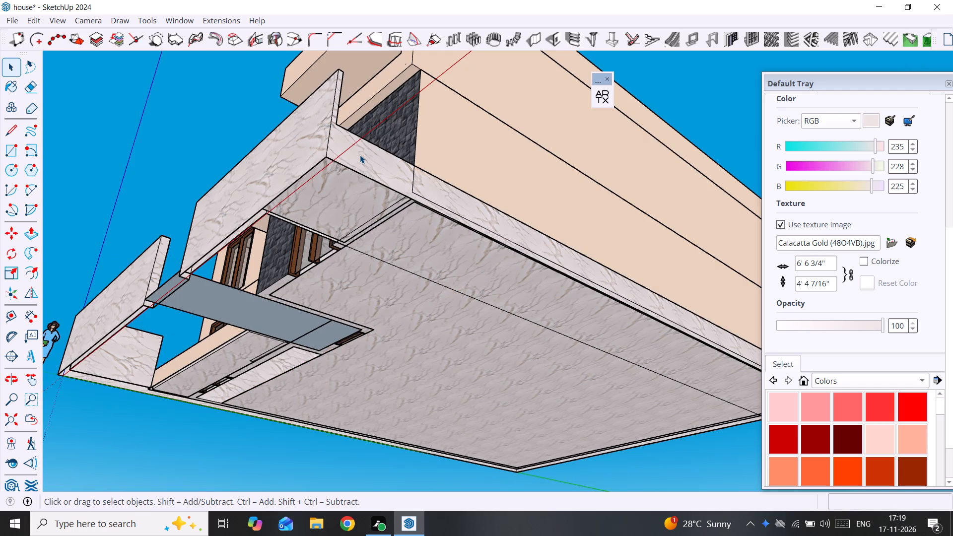
Examine the side boundary wall around the corner planter and where it meets the house's stone-clad corner.
scroll(360, 155, "down", 4)
middle_click_drag(336, 191, 315, 114)
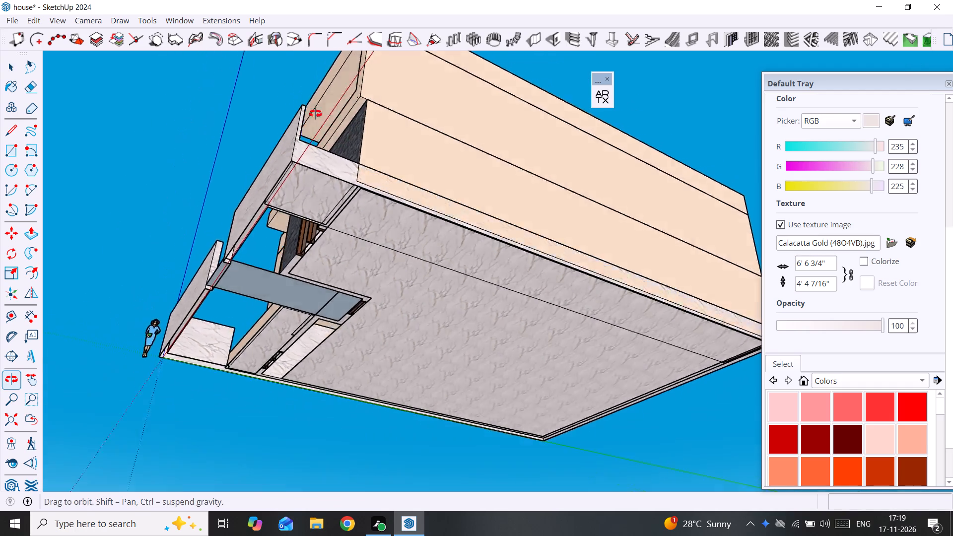
middle_click_drag(315, 114, 231, 419)
scroll(270, 374, "up", 8)
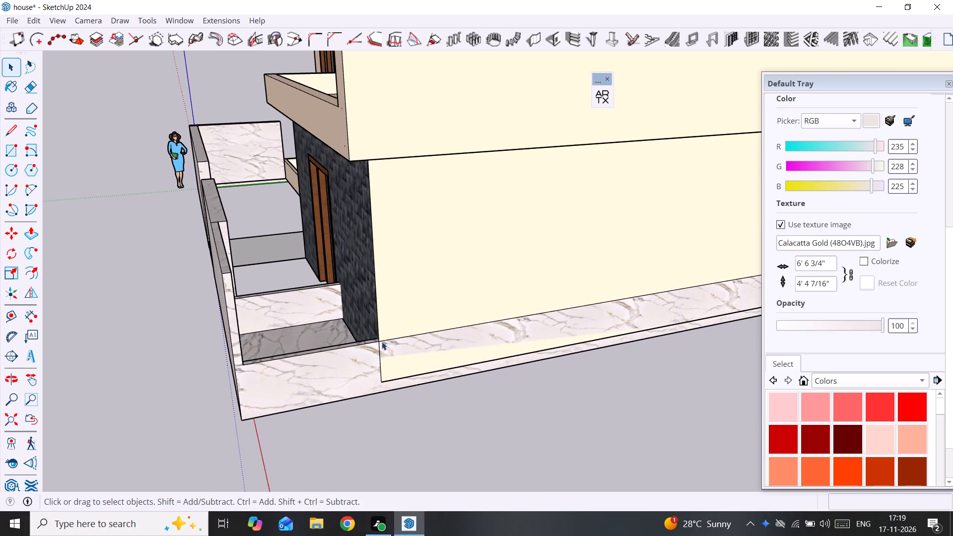
left_click(379, 359)
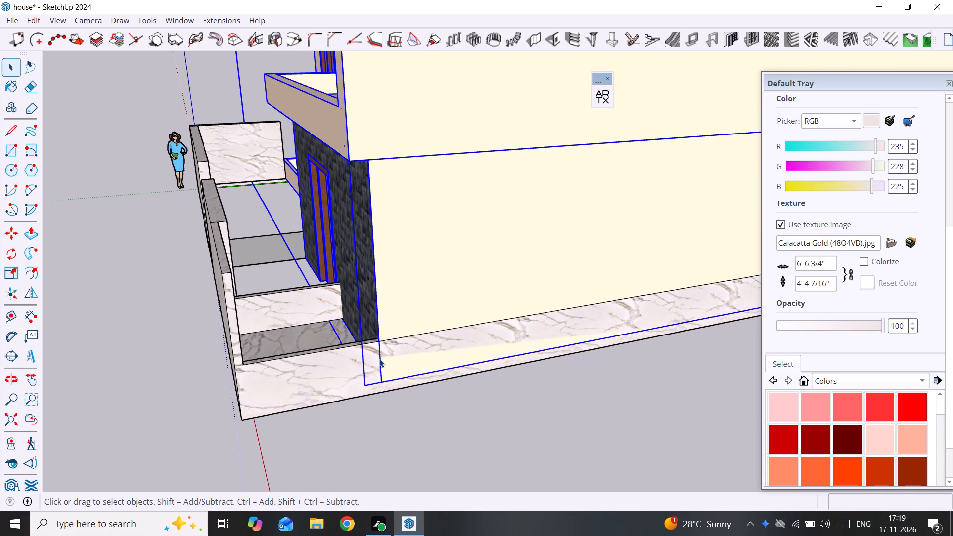
left_click(397, 379)
scroll(397, 379, "up", 8)
left_click(316, 357)
scroll(426, 312, "down", 3)
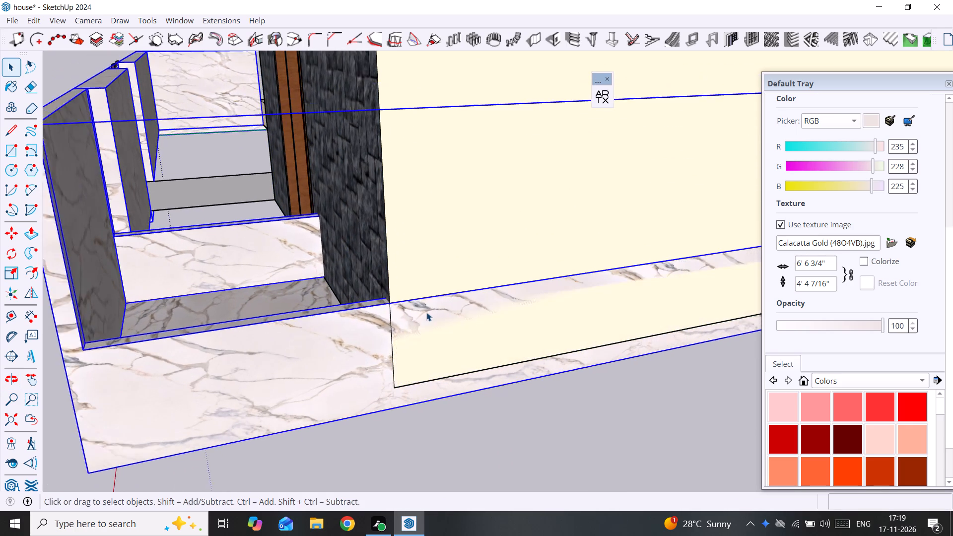
scroll(426, 312, "down", 20)
scroll(426, 312, "down", 6)
scroll(405, 309, "up", 5)
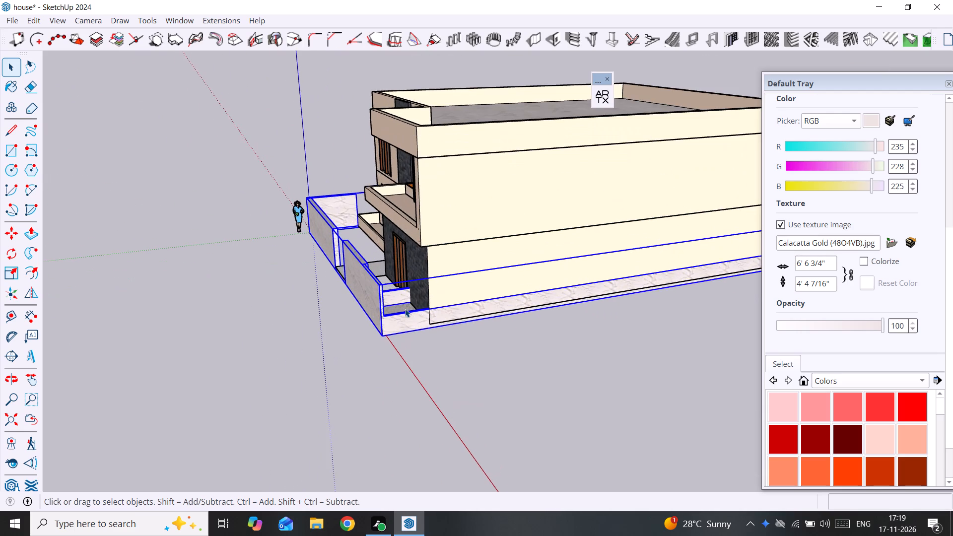
scroll(406, 311, "up", 4)
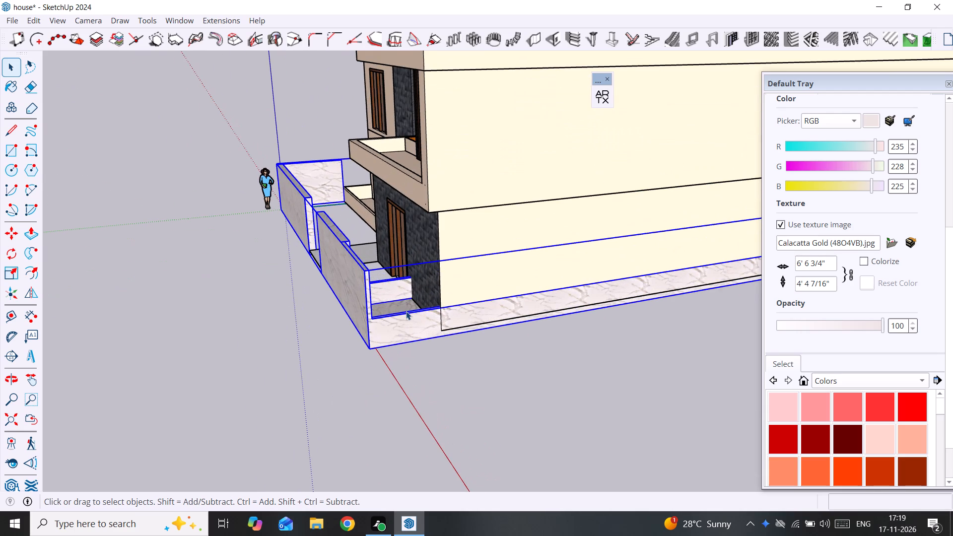
scroll(406, 311, "up", 5)
middle_click_drag(390, 319, 316, 378)
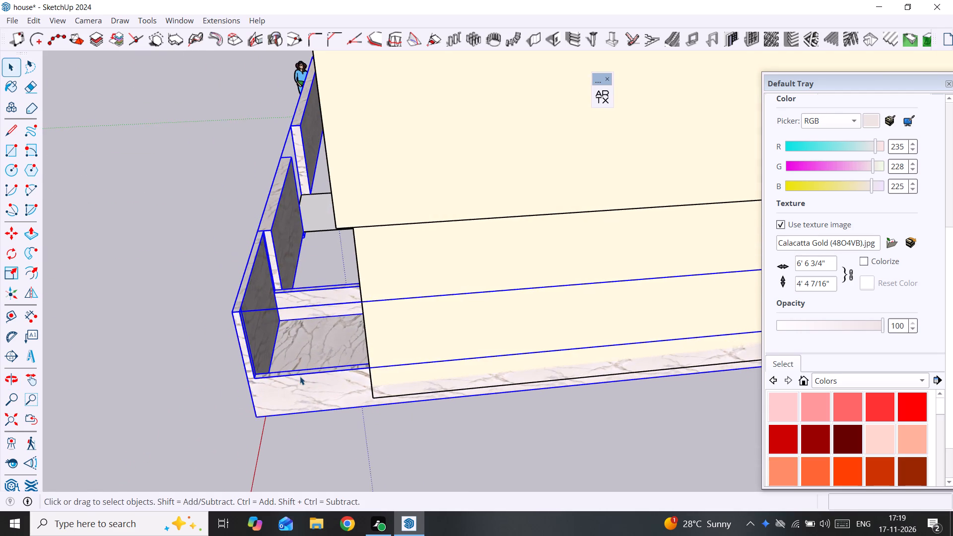
scroll(300, 376, "up", 4)
scroll(408, 368, "up", 8)
middle_click_drag(405, 366, 486, 356)
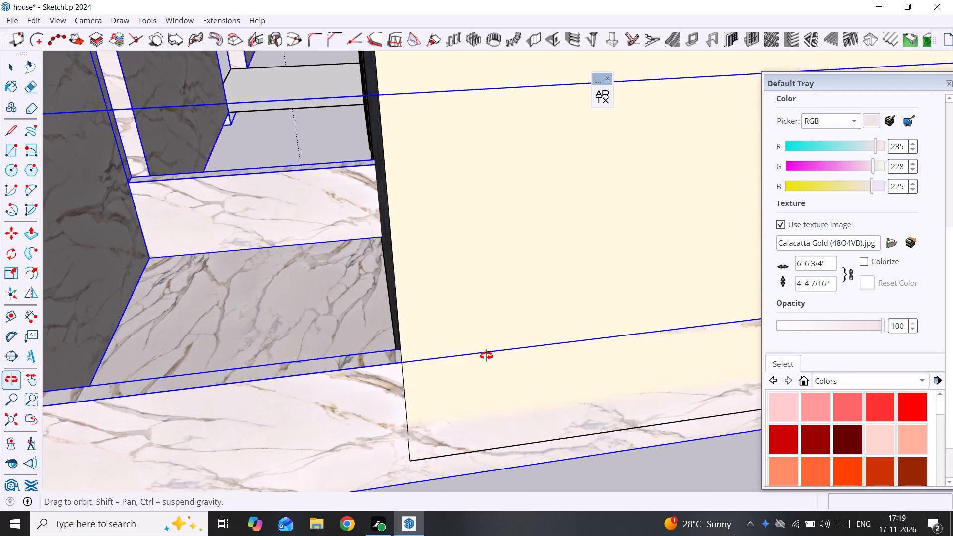
middle_click_drag(486, 356, 544, 346)
scroll(426, 371, "up", 4)
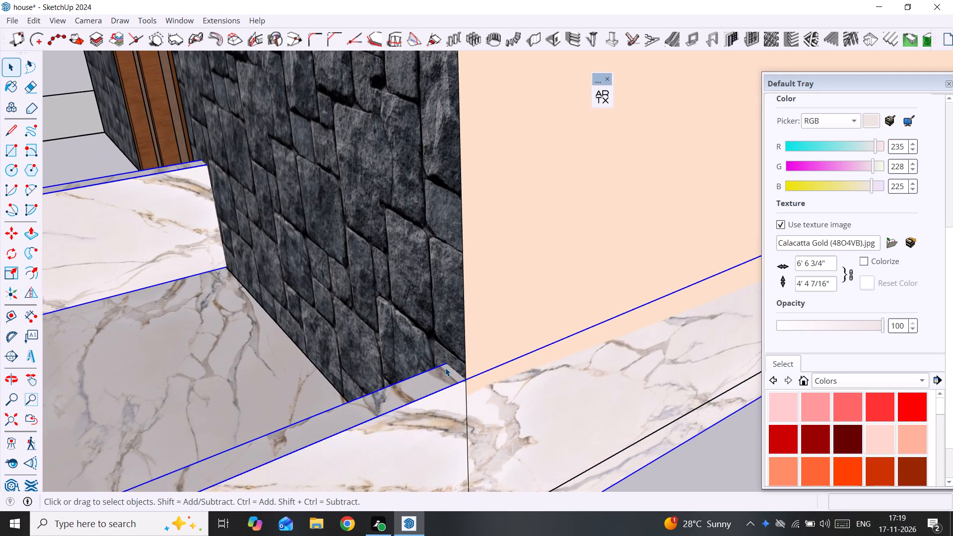
scroll(445, 368, "down", 19)
middle_click_drag(420, 373, 419, 325)
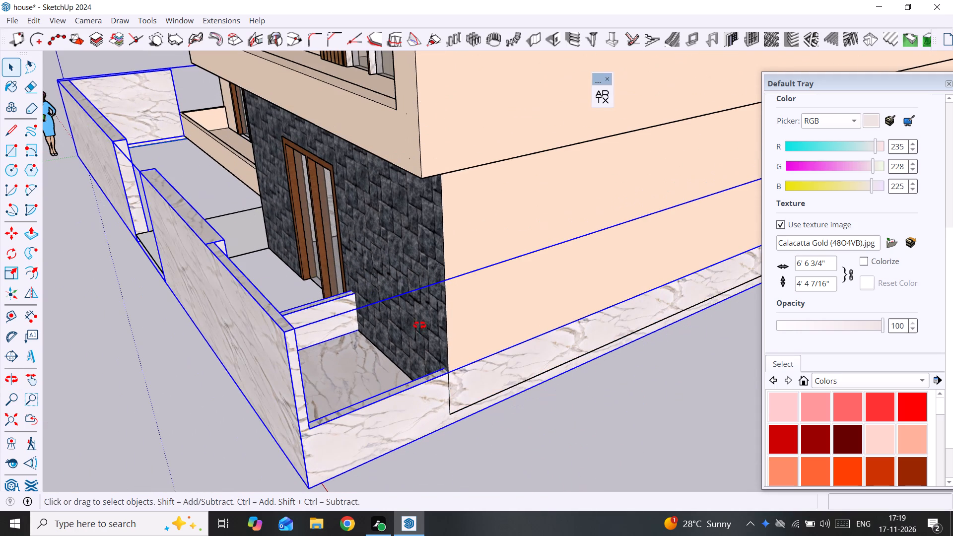
middle_click_drag(419, 325, 371, 344)
scroll(371, 344, "up", 6)
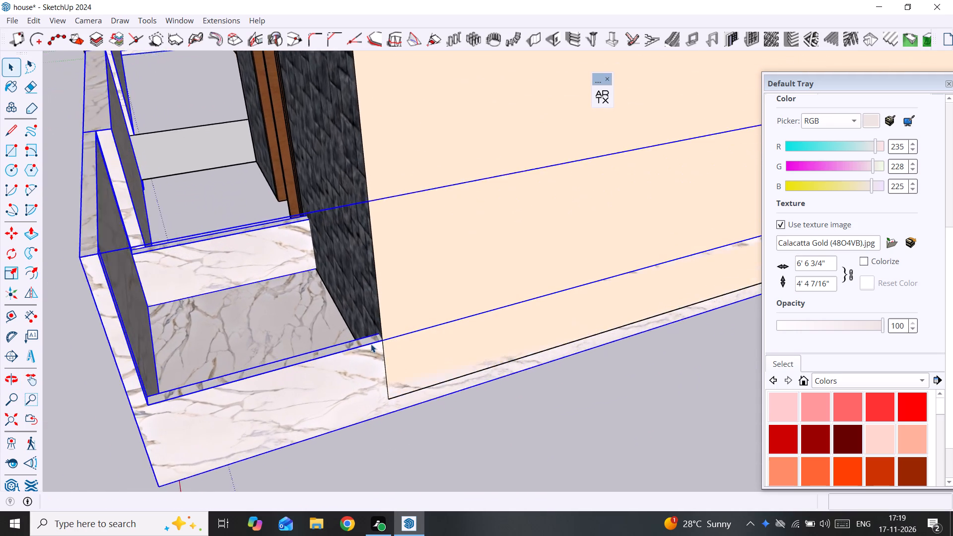
Push the side boundary wall's top face down 2' 6" inside the wall group.
double_click(371, 344)
scroll(371, 344, "up", 4)
left_click(371, 339)
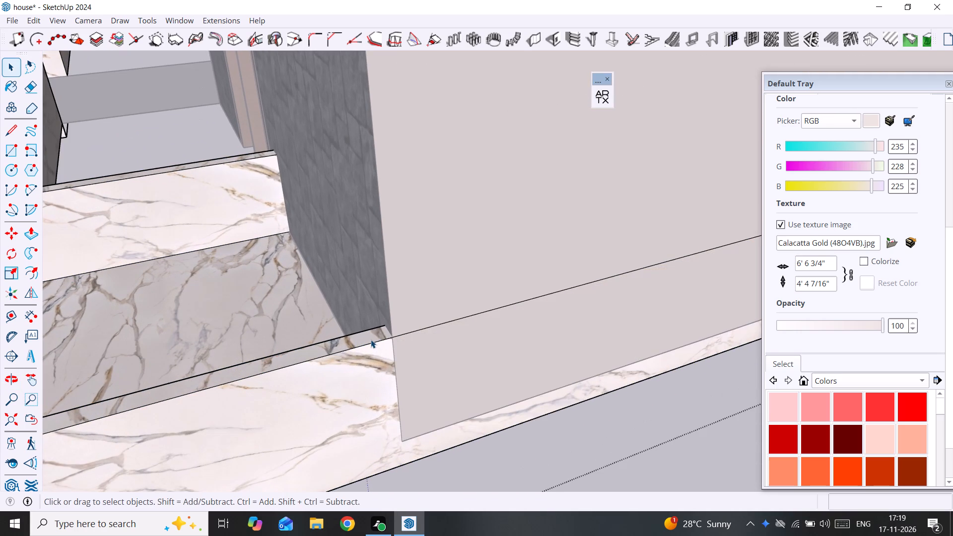
key("p")
left_click(371, 339)
scroll(379, 403, "down", 1)
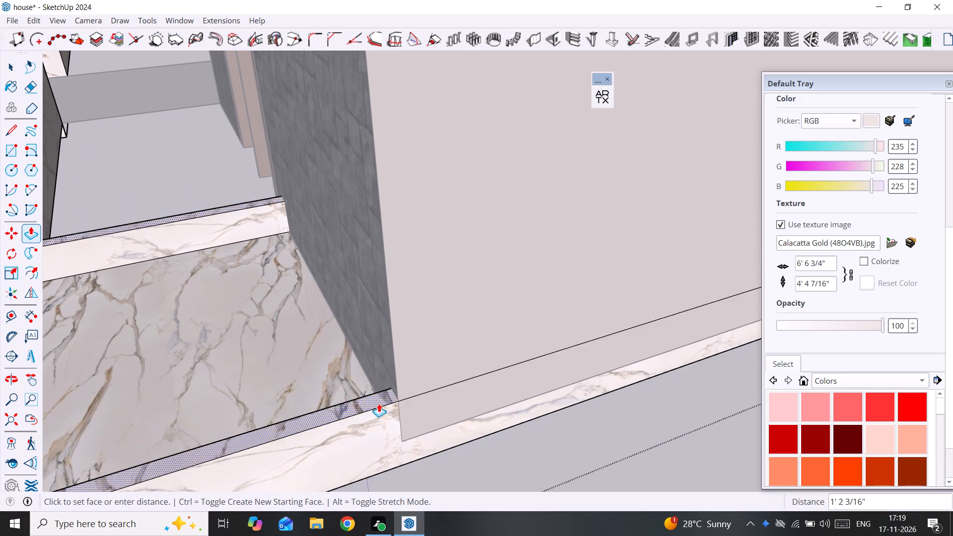
scroll(379, 403, "down", 8)
middle_click_drag(379, 403, 416, 338, "shift")
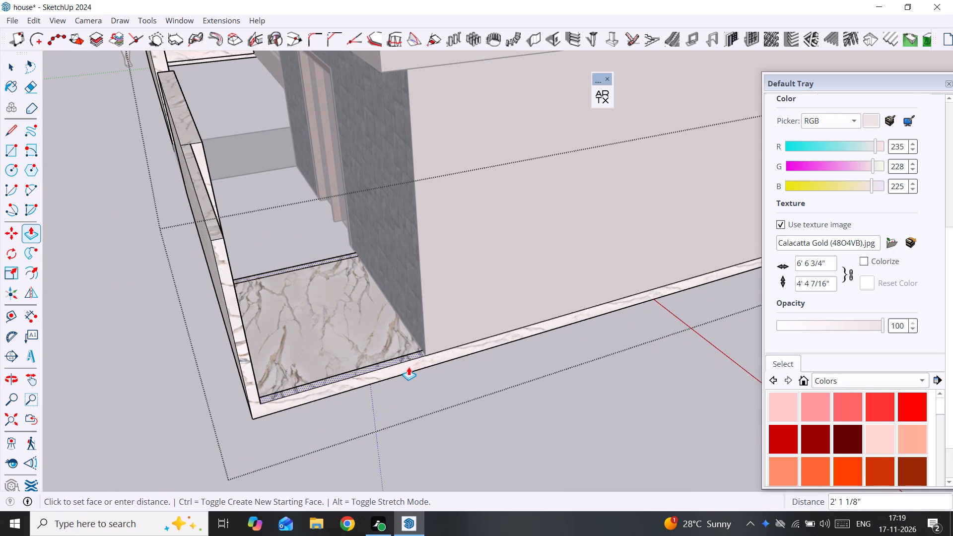
left_click(411, 373)
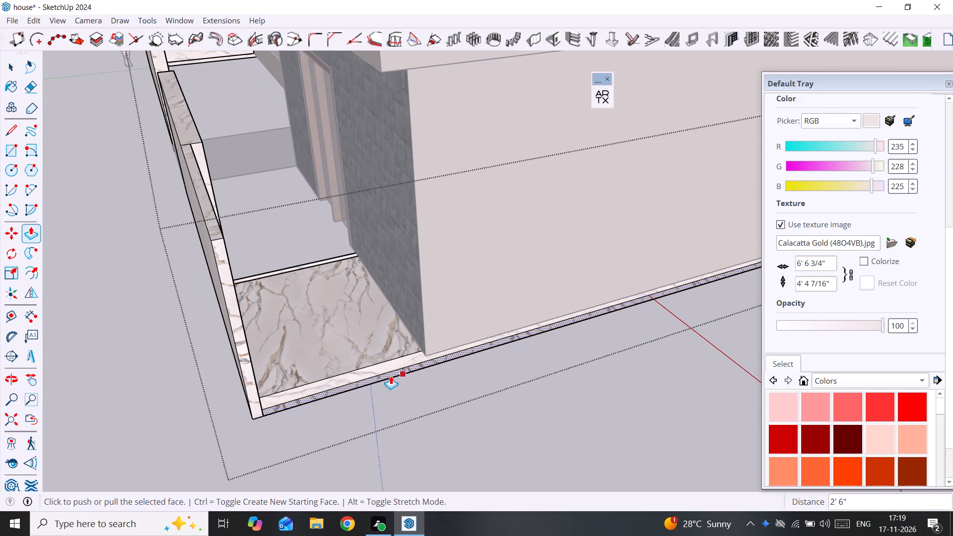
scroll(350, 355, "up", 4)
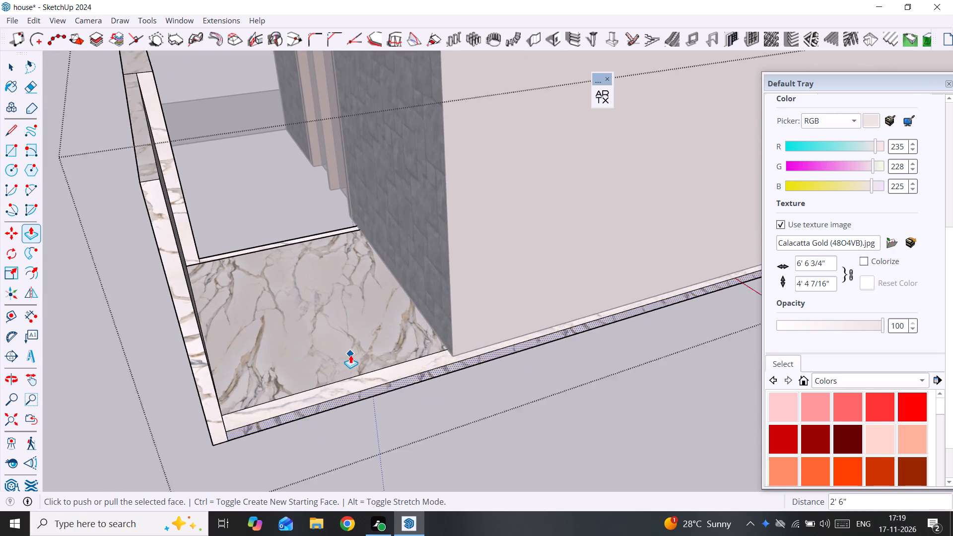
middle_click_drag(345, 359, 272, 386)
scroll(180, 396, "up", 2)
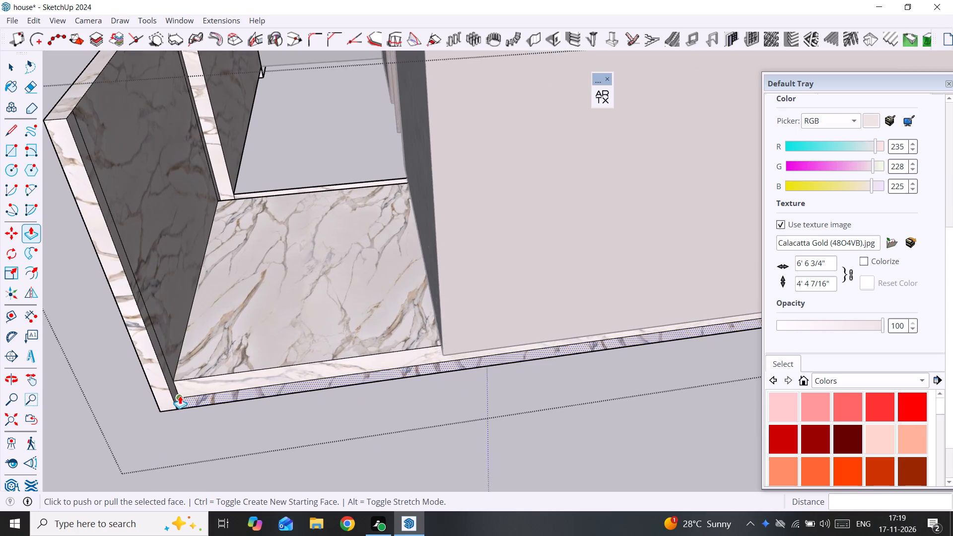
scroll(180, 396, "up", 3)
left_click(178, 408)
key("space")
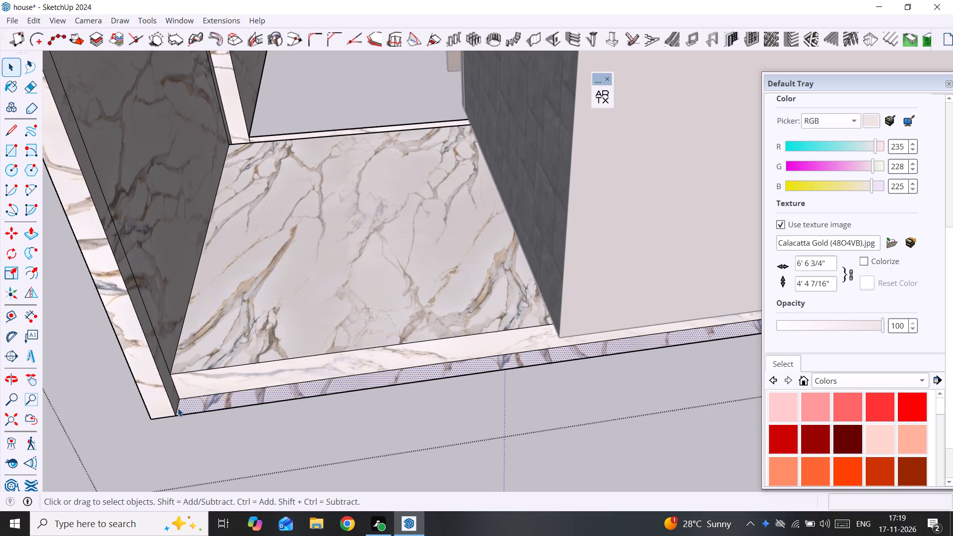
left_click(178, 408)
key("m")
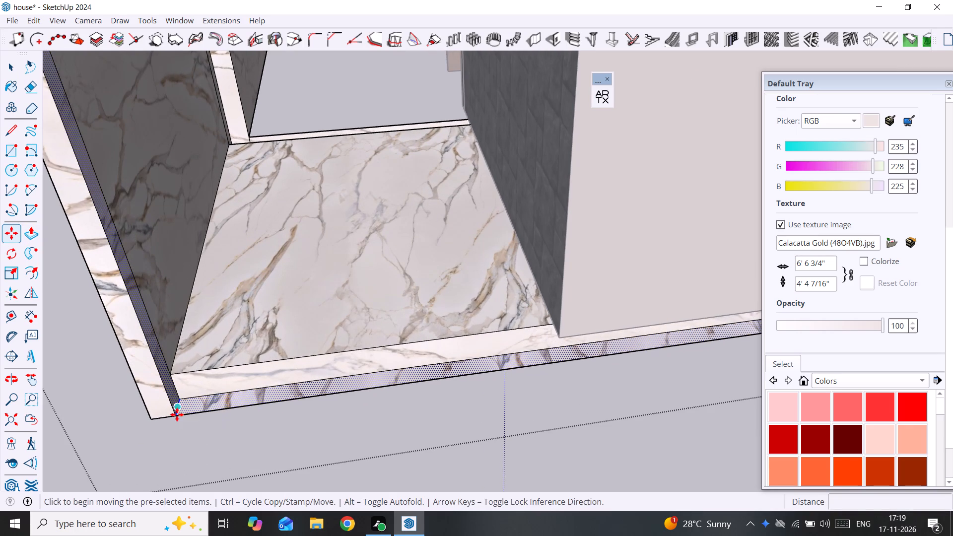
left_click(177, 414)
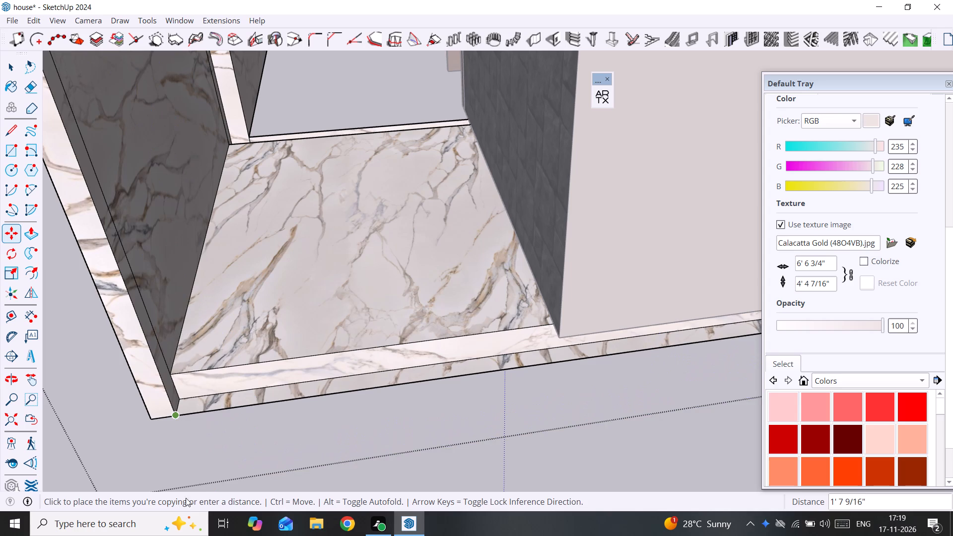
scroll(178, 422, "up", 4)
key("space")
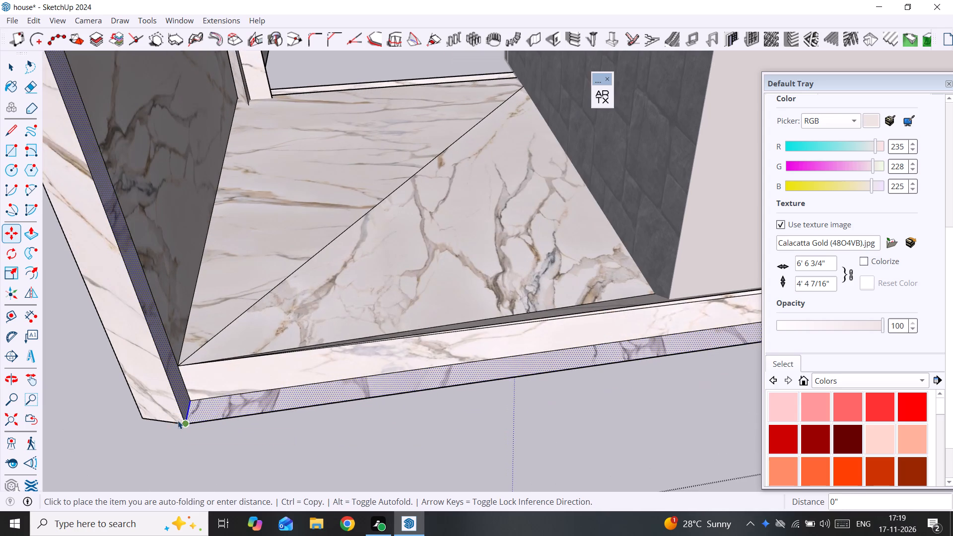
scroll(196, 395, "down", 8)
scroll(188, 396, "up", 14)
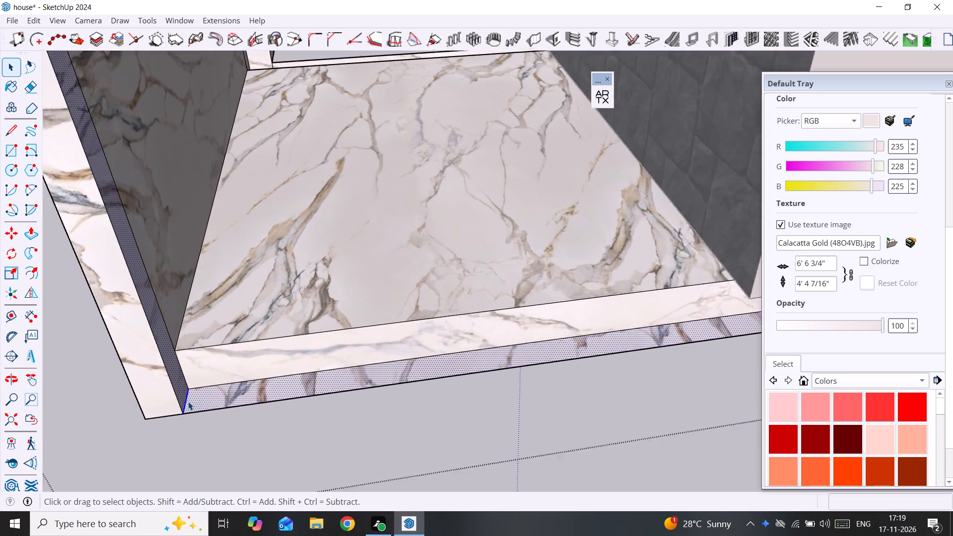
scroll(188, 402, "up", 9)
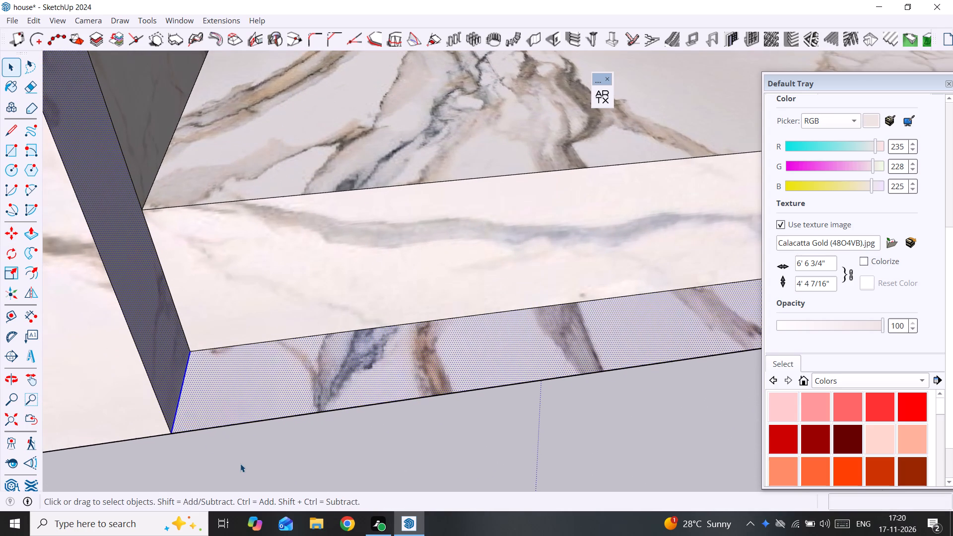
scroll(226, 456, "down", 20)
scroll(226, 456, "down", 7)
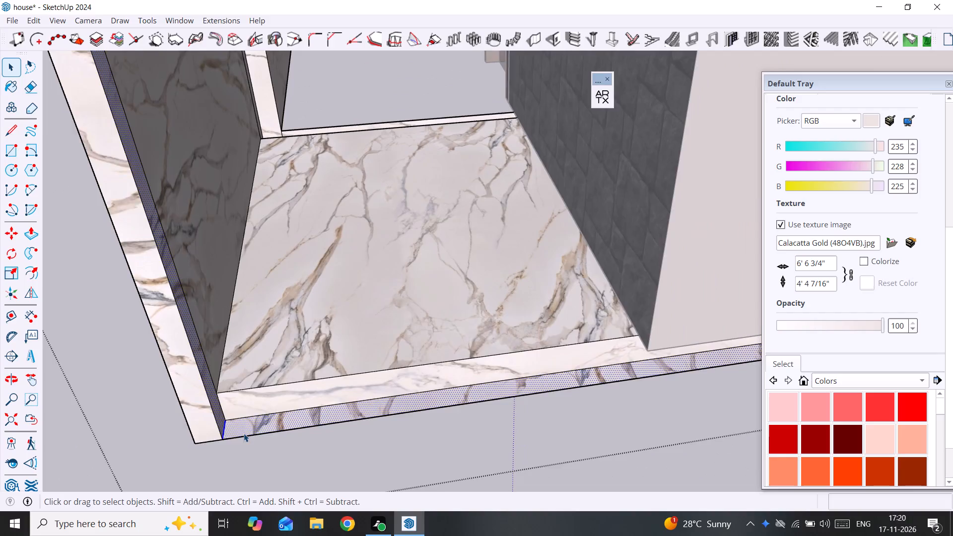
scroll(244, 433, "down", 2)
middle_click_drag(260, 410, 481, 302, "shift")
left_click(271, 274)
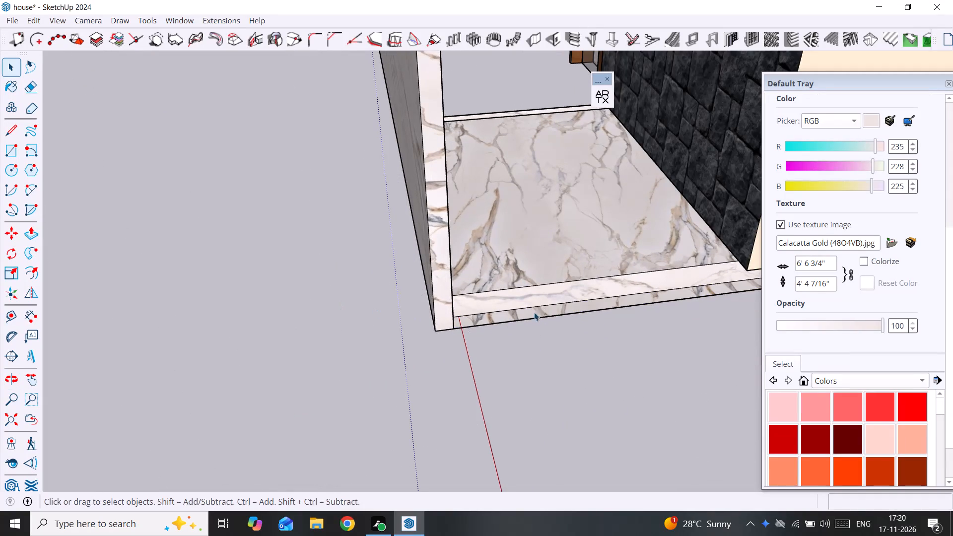
Open the Calacatta Gold boundary wall group for editing at the outer corner of the corner planter.
scroll(544, 309, "up", 3)
middle_click_drag(544, 309, 364, 321)
scroll(475, 274, "up", 5)
scroll(425, 270, "up", 4)
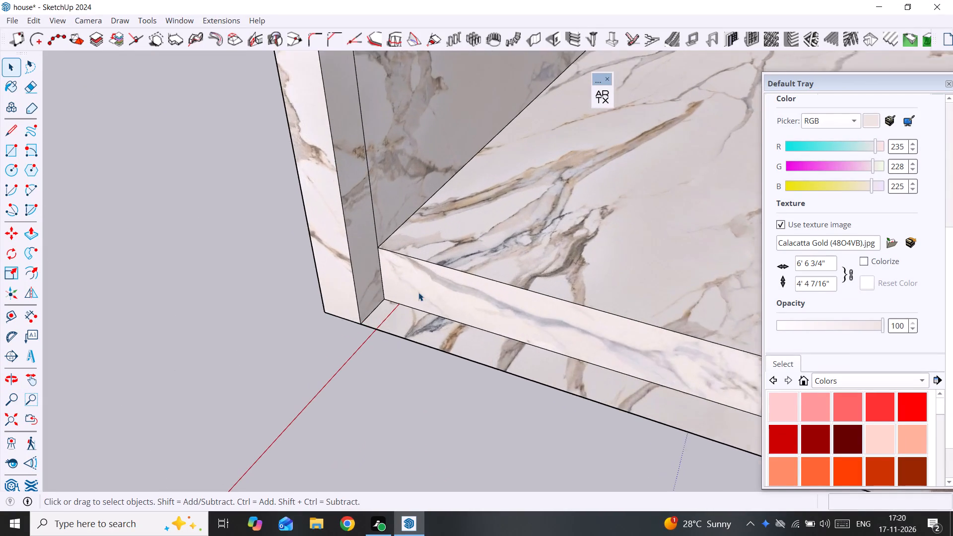
double_click(403, 318)
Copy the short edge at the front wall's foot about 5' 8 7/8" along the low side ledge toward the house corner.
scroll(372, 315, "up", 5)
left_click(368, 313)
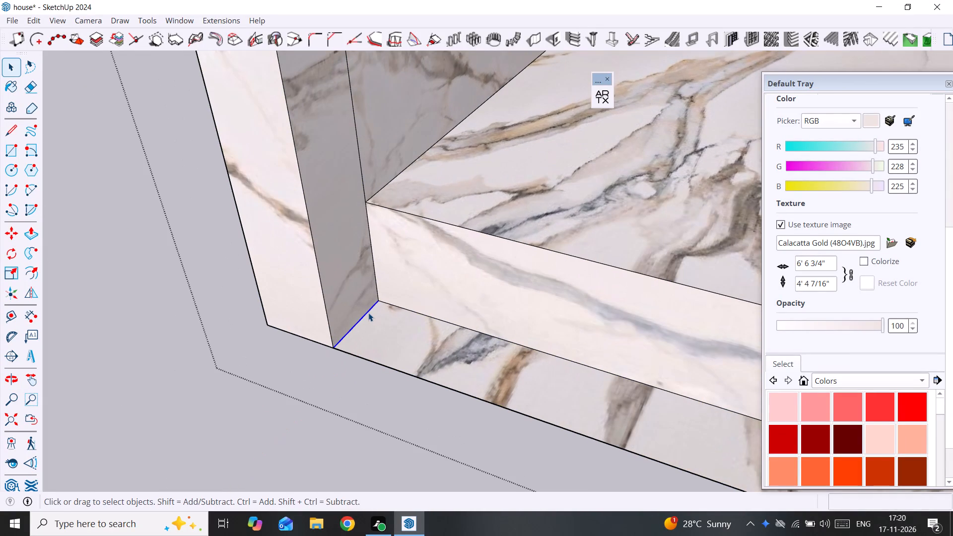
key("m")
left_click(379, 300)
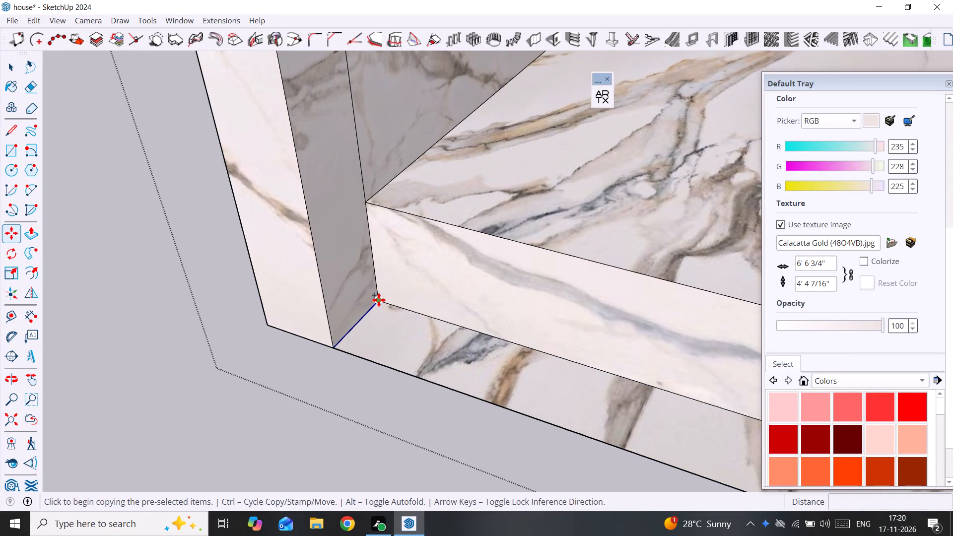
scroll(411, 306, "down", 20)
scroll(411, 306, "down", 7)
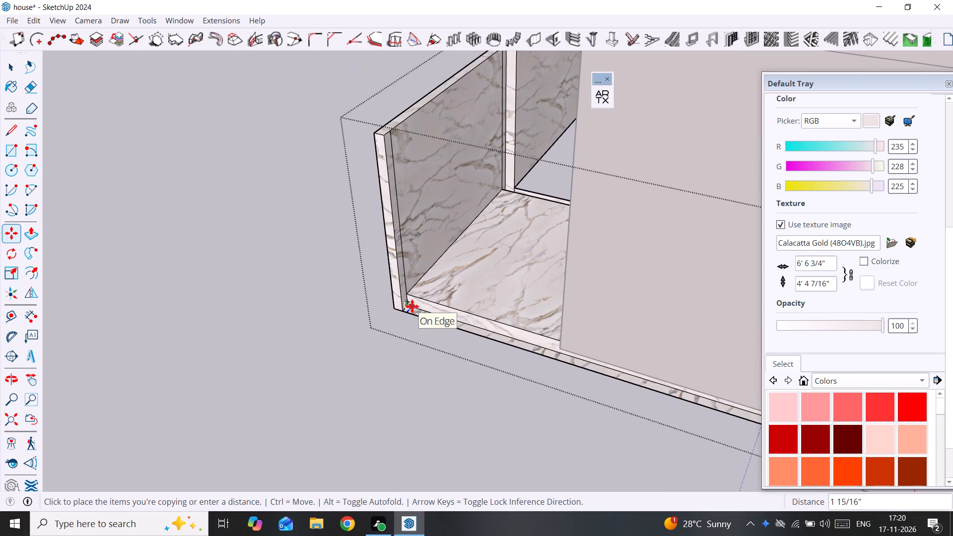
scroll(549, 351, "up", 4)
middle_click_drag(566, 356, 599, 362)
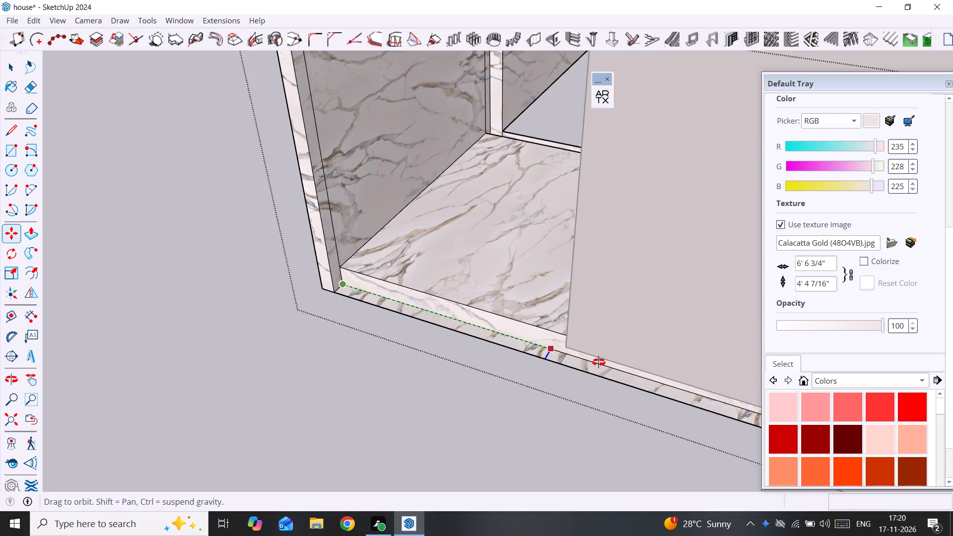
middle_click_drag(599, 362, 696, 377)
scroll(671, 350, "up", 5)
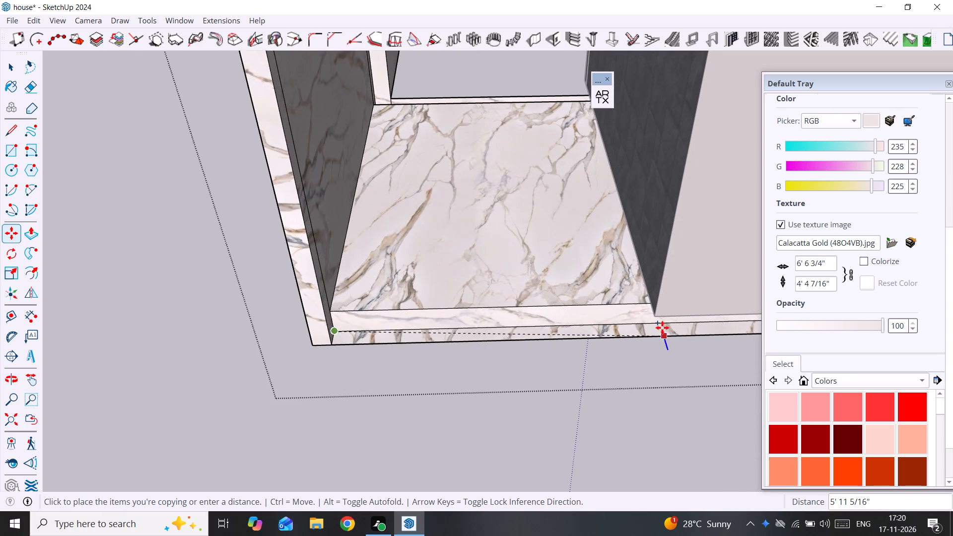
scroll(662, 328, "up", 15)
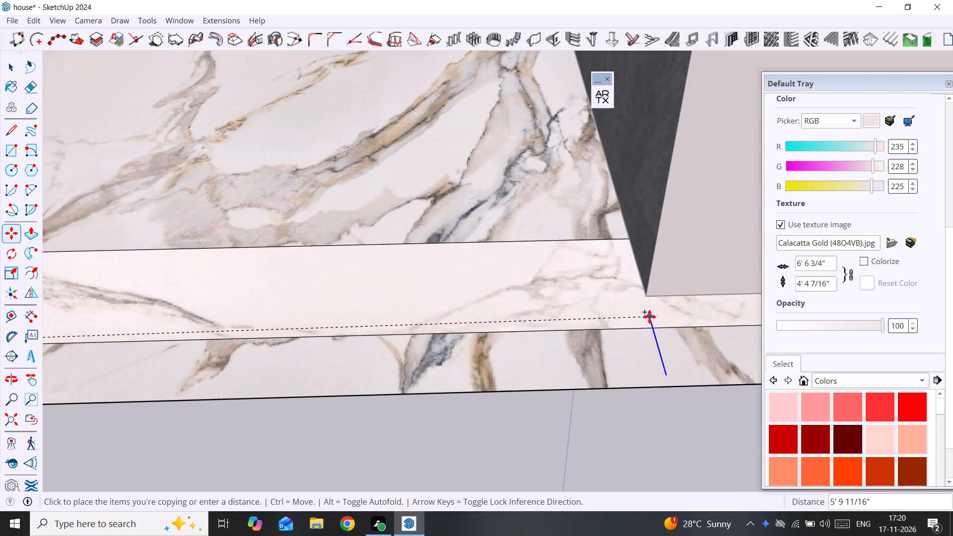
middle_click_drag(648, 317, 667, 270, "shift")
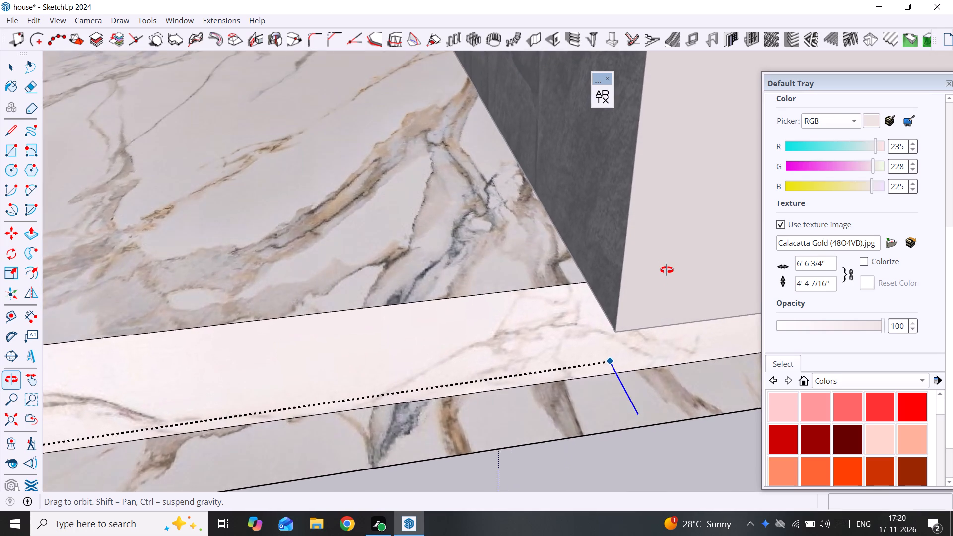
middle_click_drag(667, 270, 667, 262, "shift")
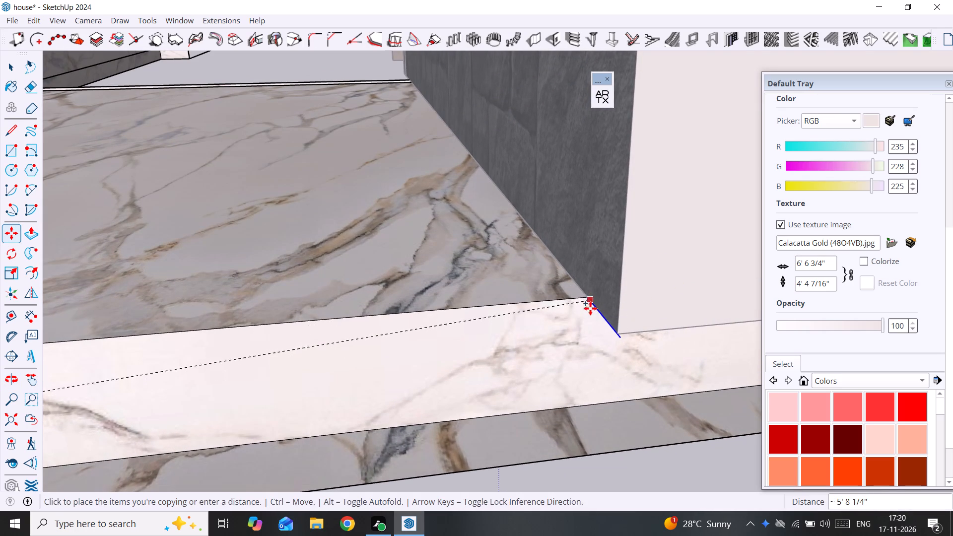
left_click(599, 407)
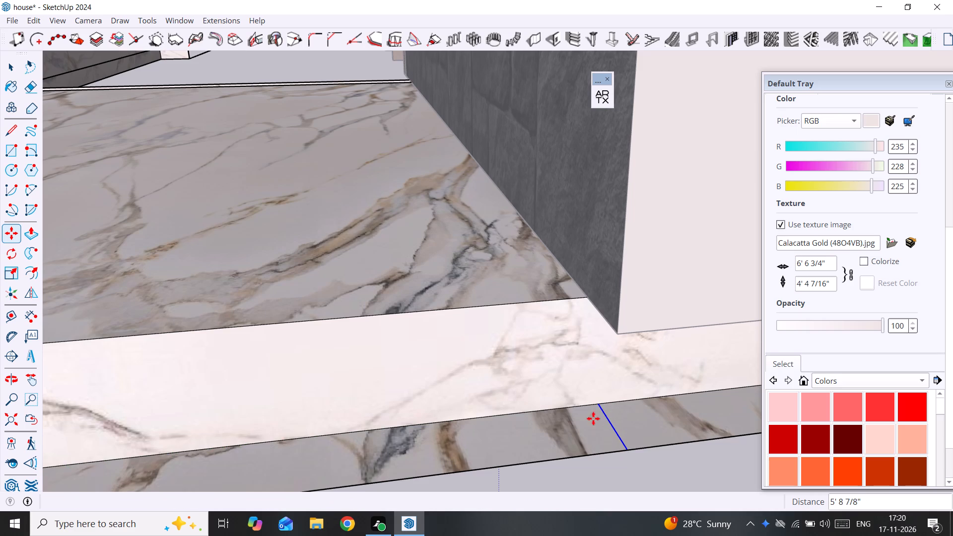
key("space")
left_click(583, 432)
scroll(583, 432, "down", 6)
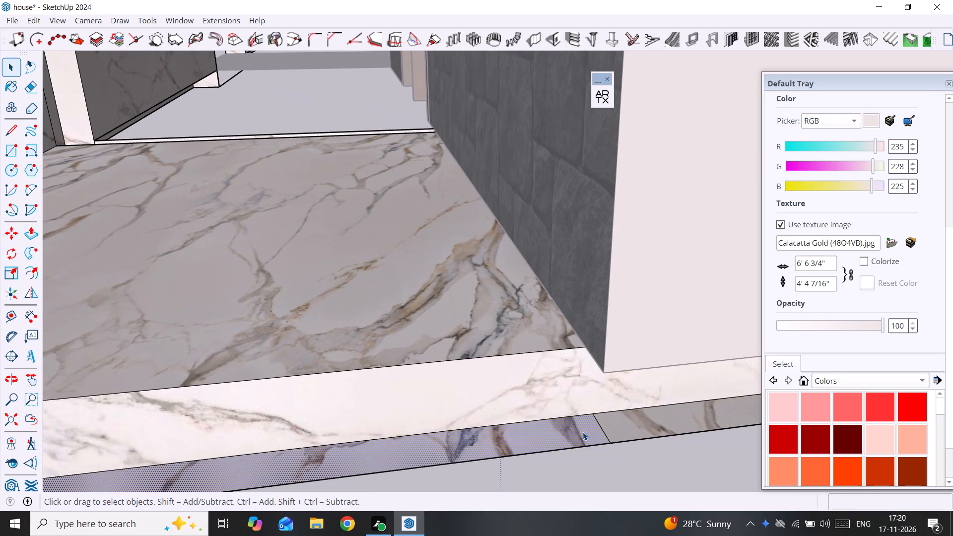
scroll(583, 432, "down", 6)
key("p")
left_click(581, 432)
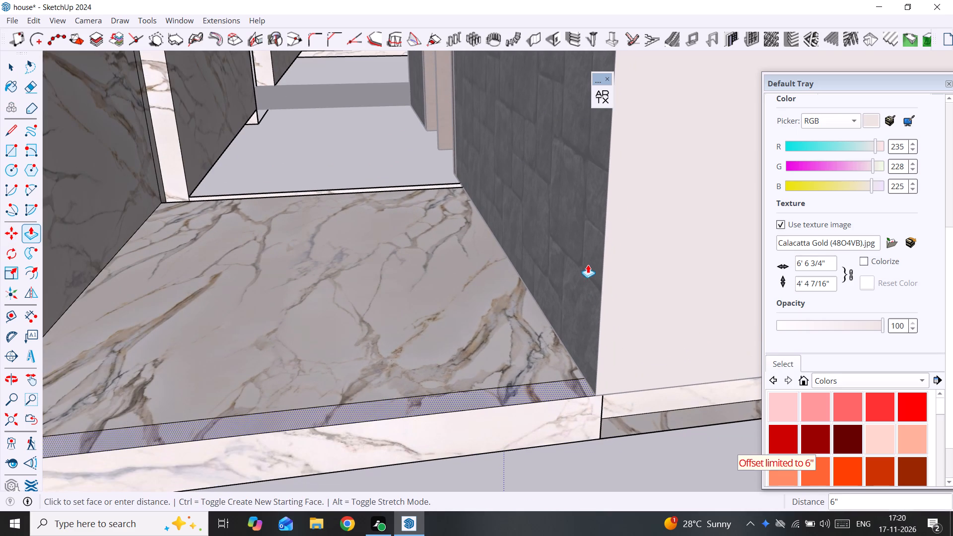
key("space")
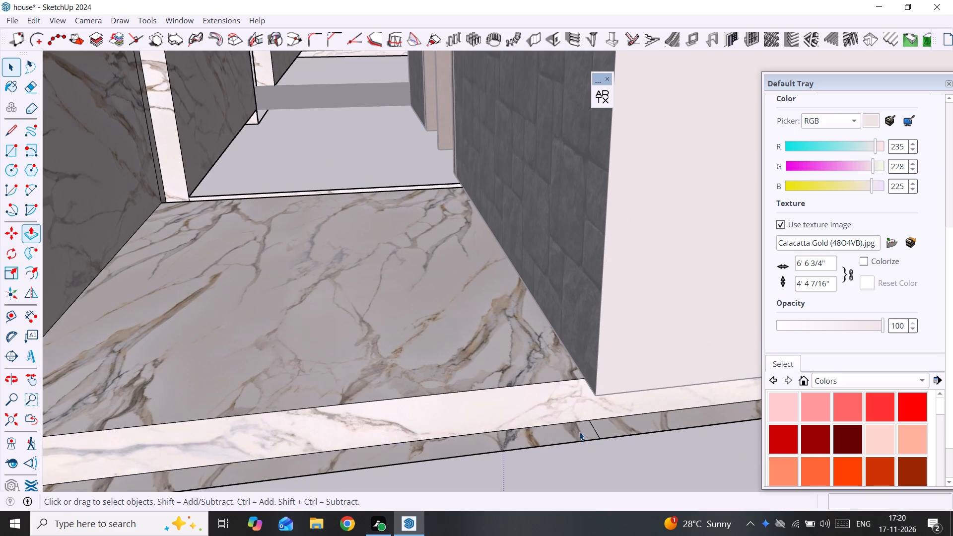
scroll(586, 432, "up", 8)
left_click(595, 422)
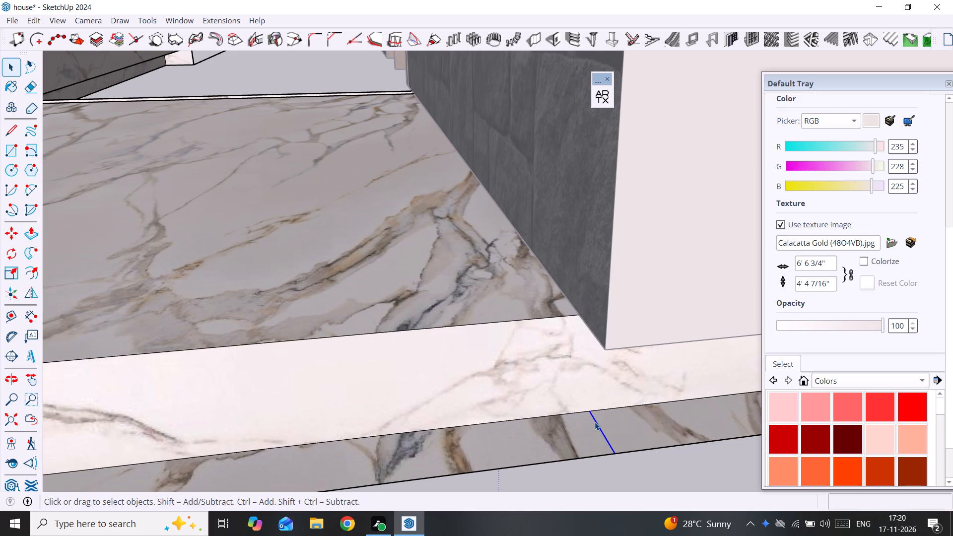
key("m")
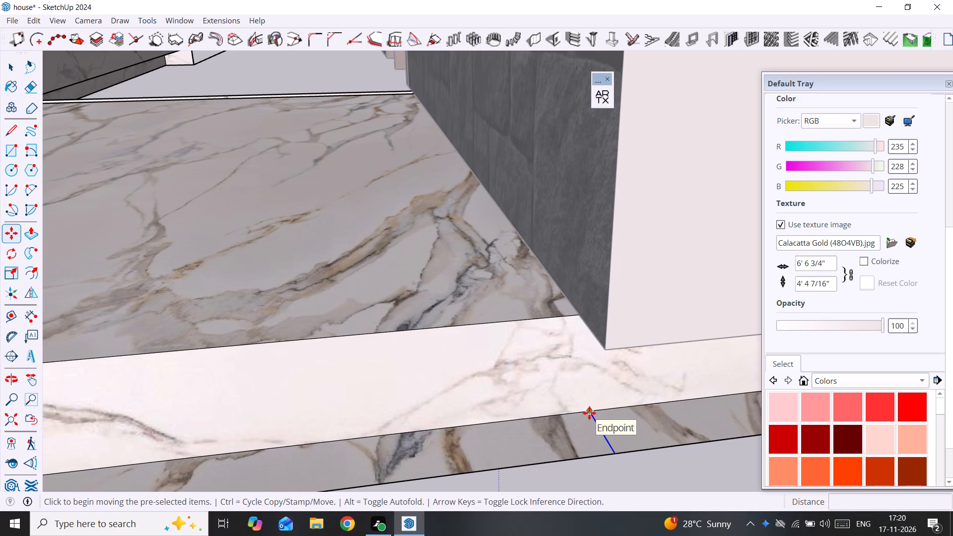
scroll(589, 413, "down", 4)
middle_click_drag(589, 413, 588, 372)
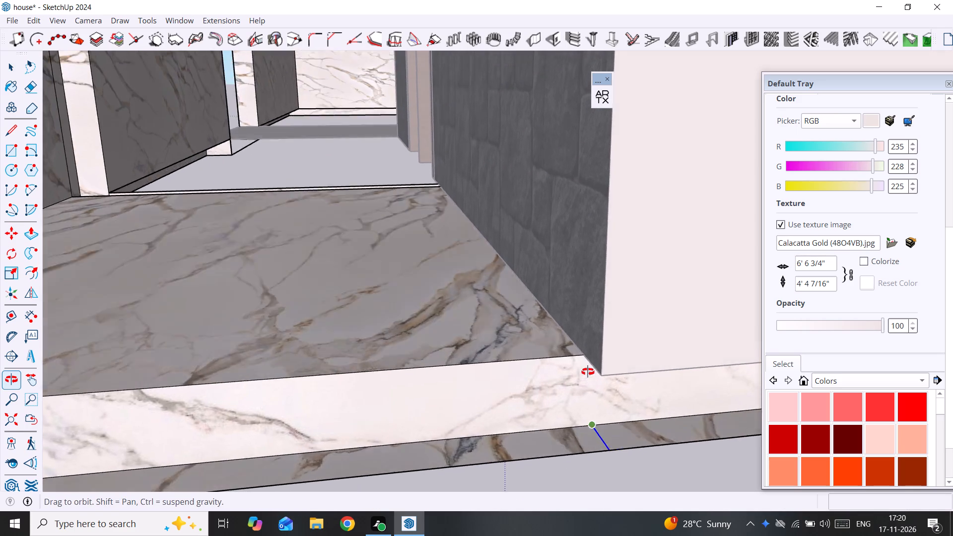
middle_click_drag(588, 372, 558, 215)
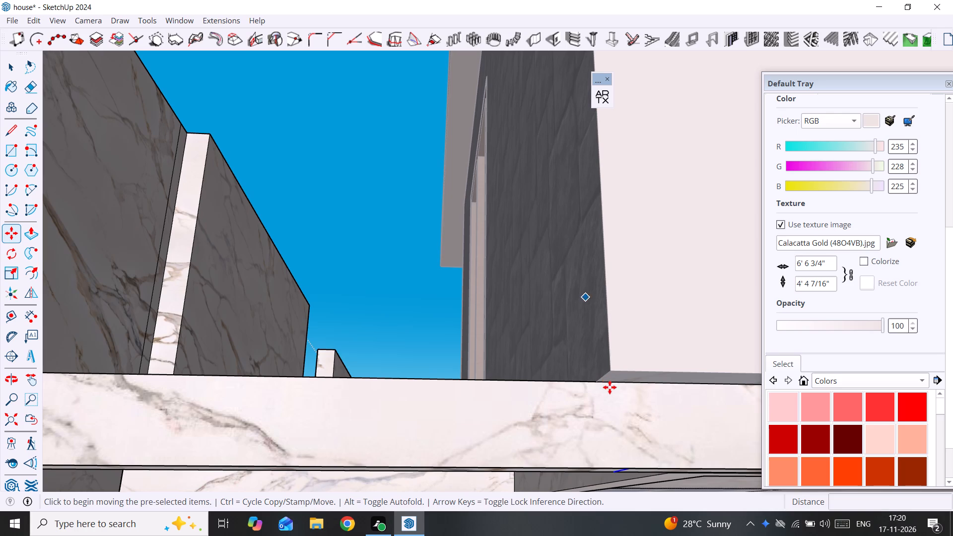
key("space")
Draw a 6" vertical line down the planter floor's outer side face at the house's stone-clad corner.
type("l")
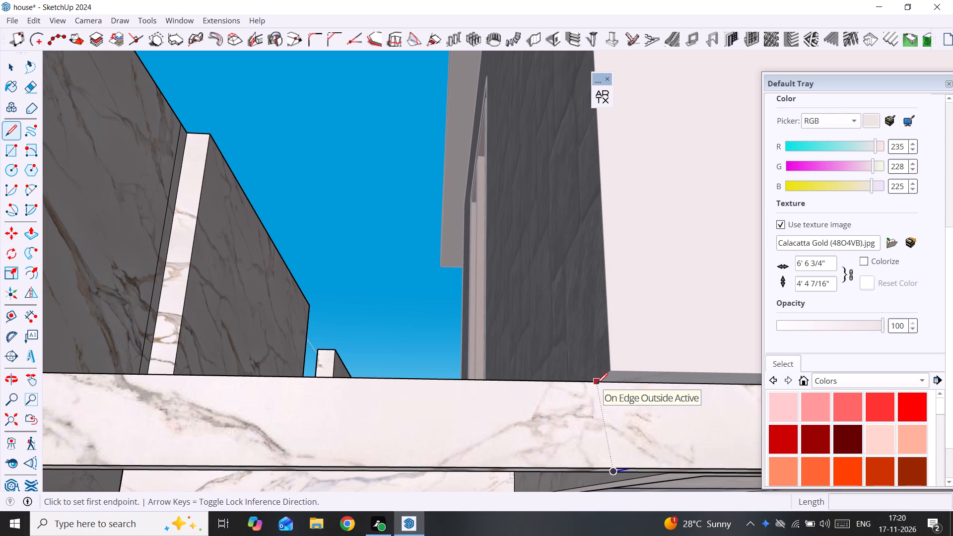
left_click(595, 381)
middle_click_drag(598, 443, 623, 496)
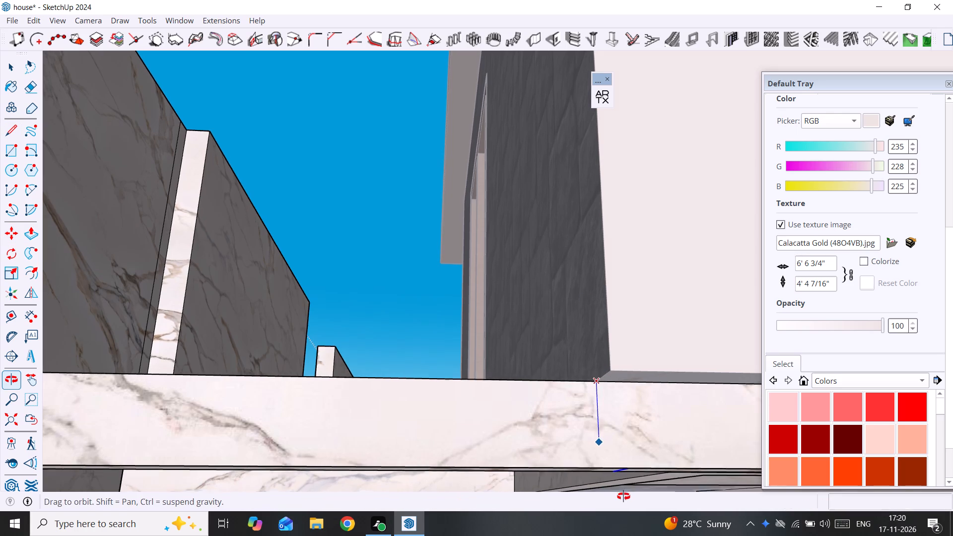
middle_click_drag(623, 496, 626, 501)
scroll(602, 428, "up", 8)
middle_click_drag(593, 447, 593, 449)
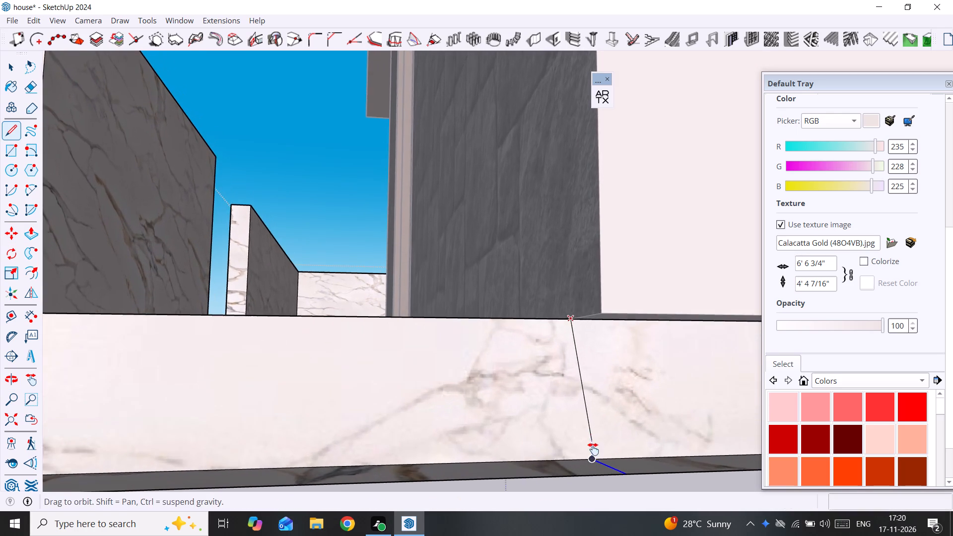
middle_click_drag(593, 449, 625, 297)
middle_click_drag(625, 297, 637, 419)
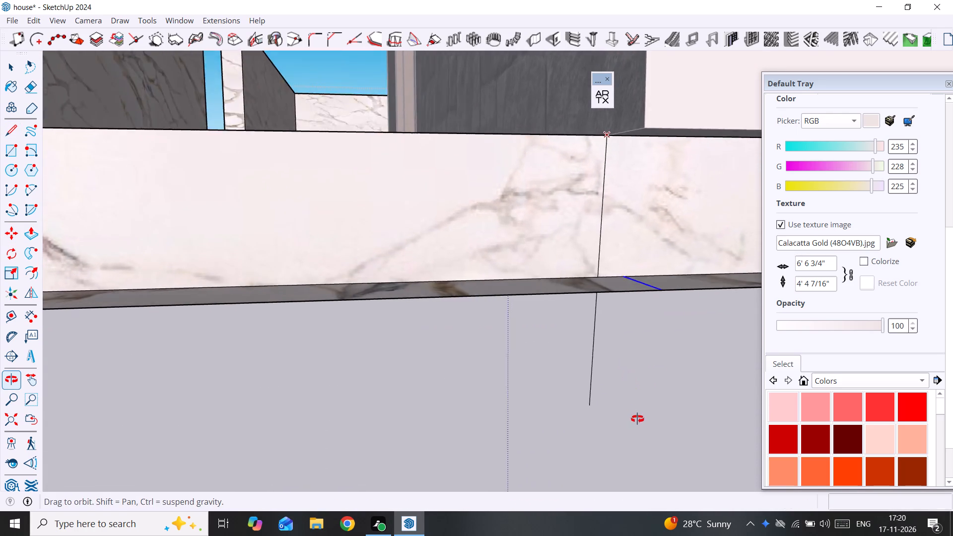
middle_click_drag(637, 419, 637, 428)
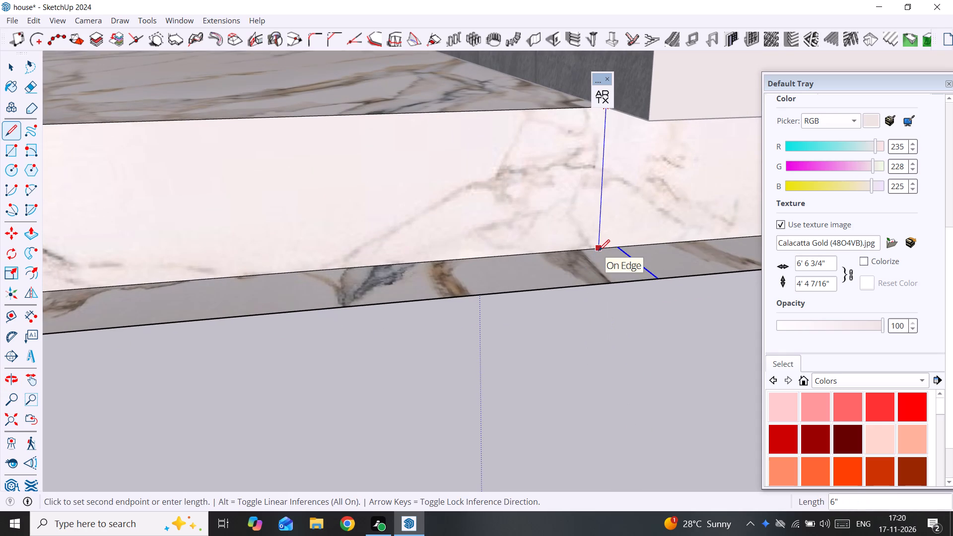
left_click(599, 251)
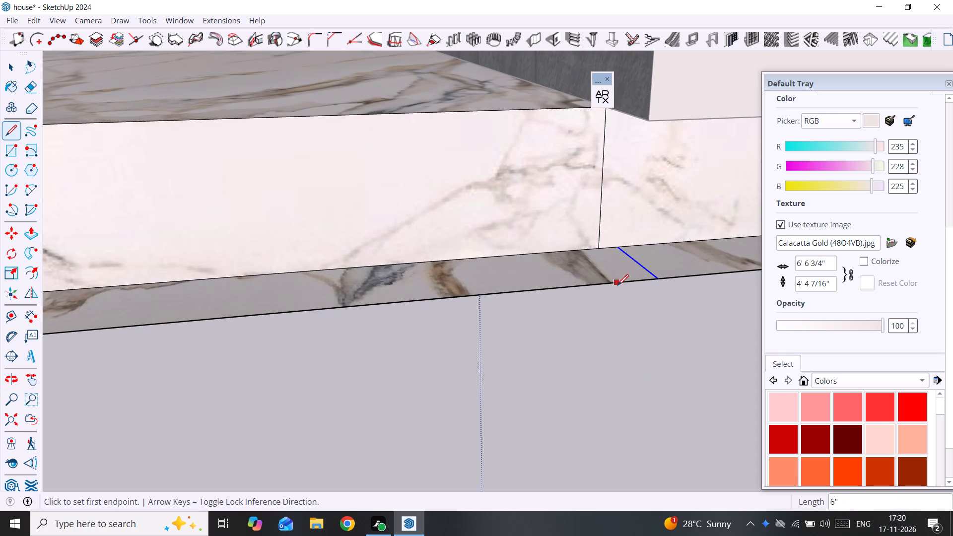
Draw a line across the low ledge from the vertical line's lower end, and delete the copied edge beside it.
middle_click_drag(617, 285, 668, 333)
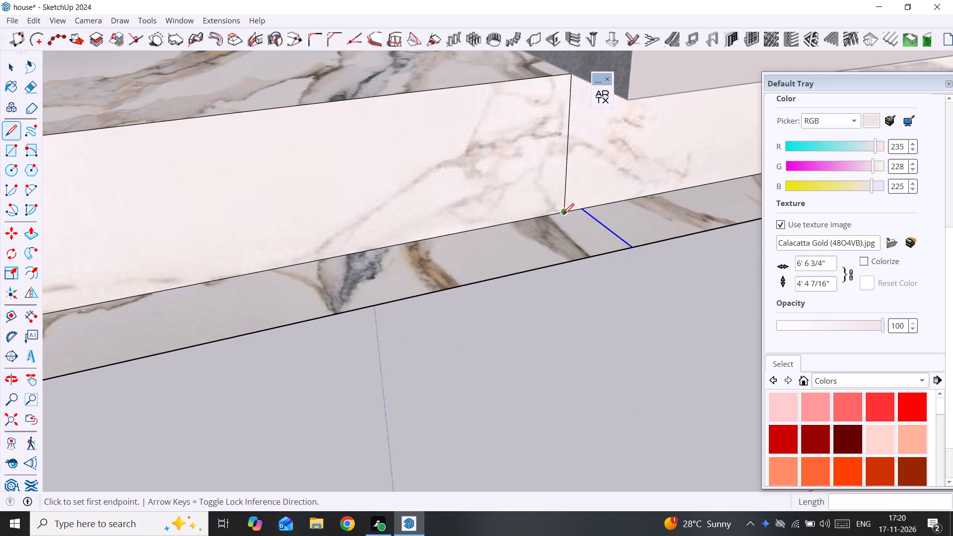
left_click(563, 213)
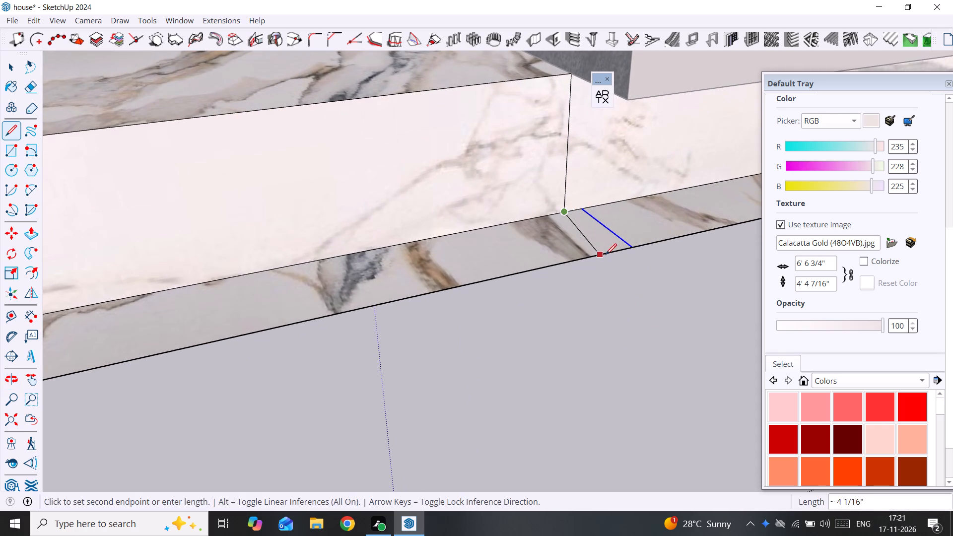
left_click(612, 257)
key("space")
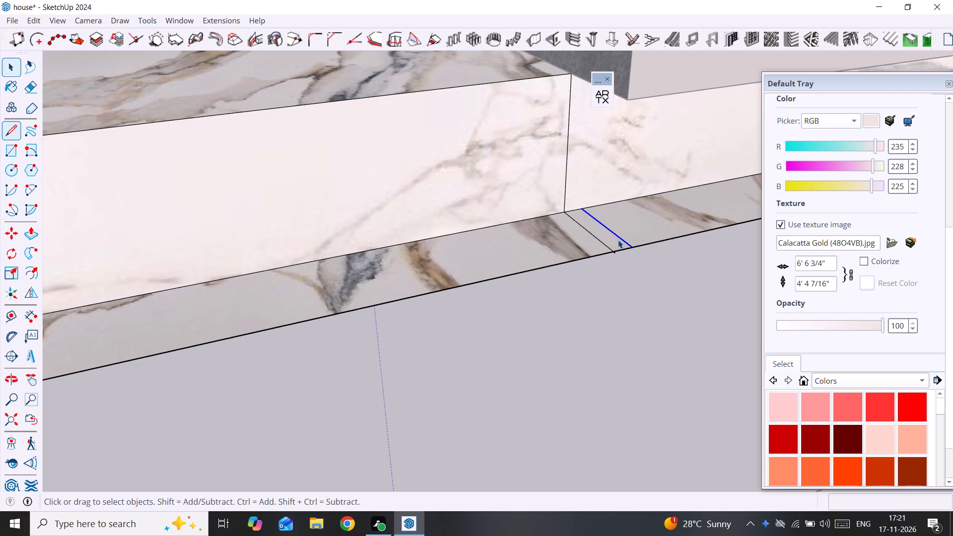
key("Delete")
Pull the ledge section between the front wall and the house corner up 6".
left_click(585, 240)
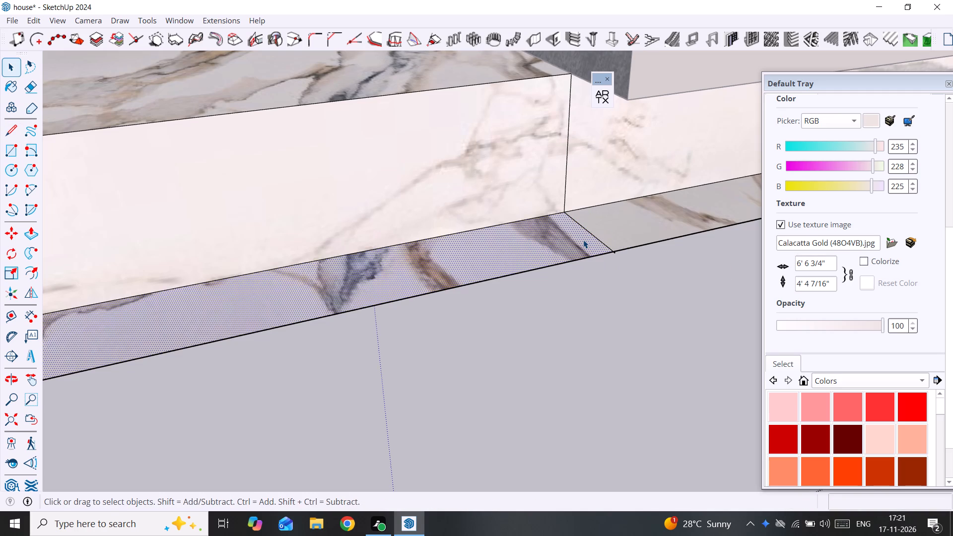
key("p")
left_click(583, 240)
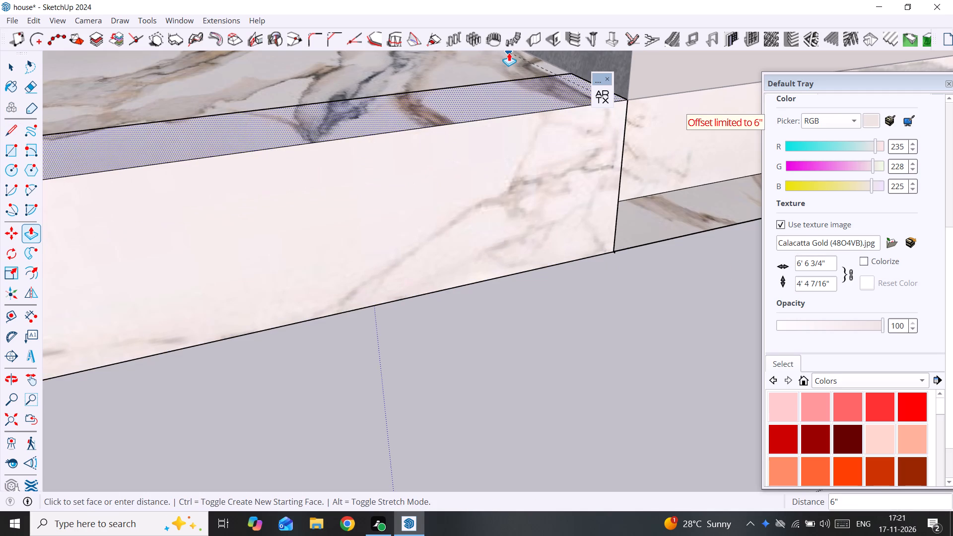
left_click(509, 53)
Pull the same side wall section's top face up level with the top of the front boundary wall.
scroll(480, 120, "down", 20)
scroll(480, 120, "down", 12)
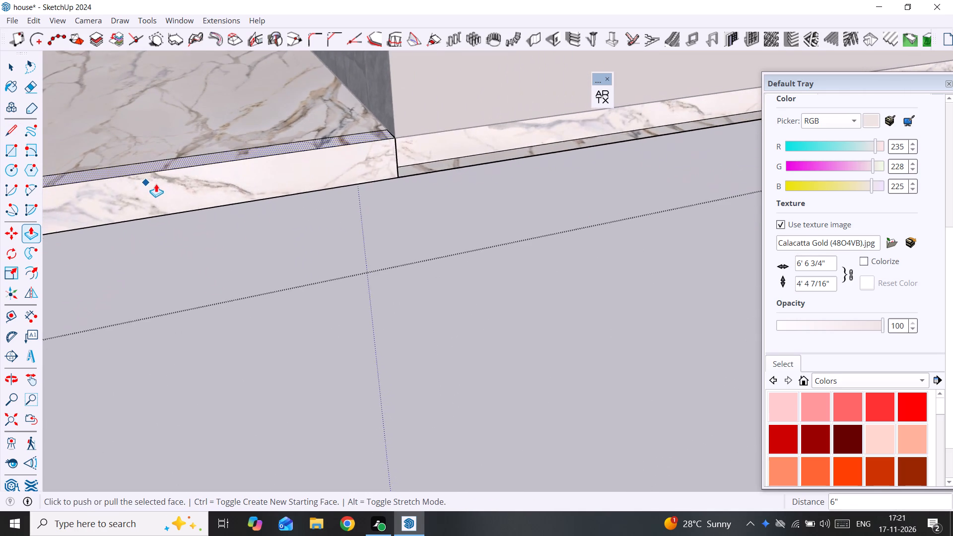
scroll(156, 184, "down", 20)
scroll(156, 184, "down", 10)
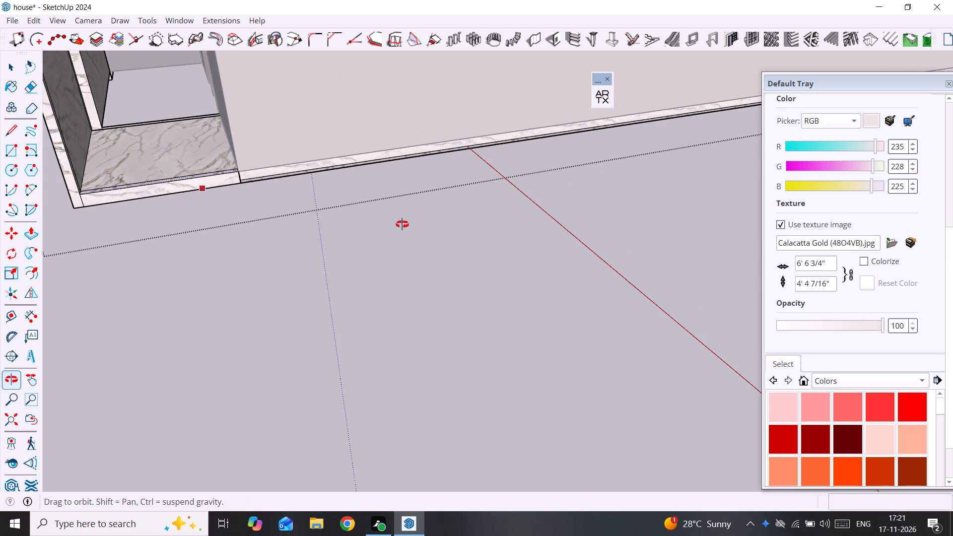
scroll(471, 348, "up", 4)
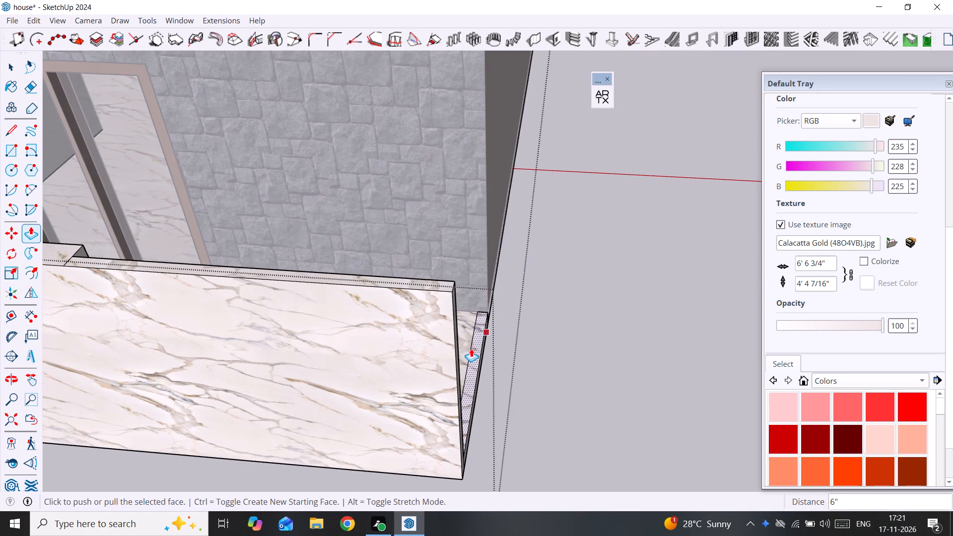
key("space")
left_click(478, 344)
key("p")
left_click(478, 344)
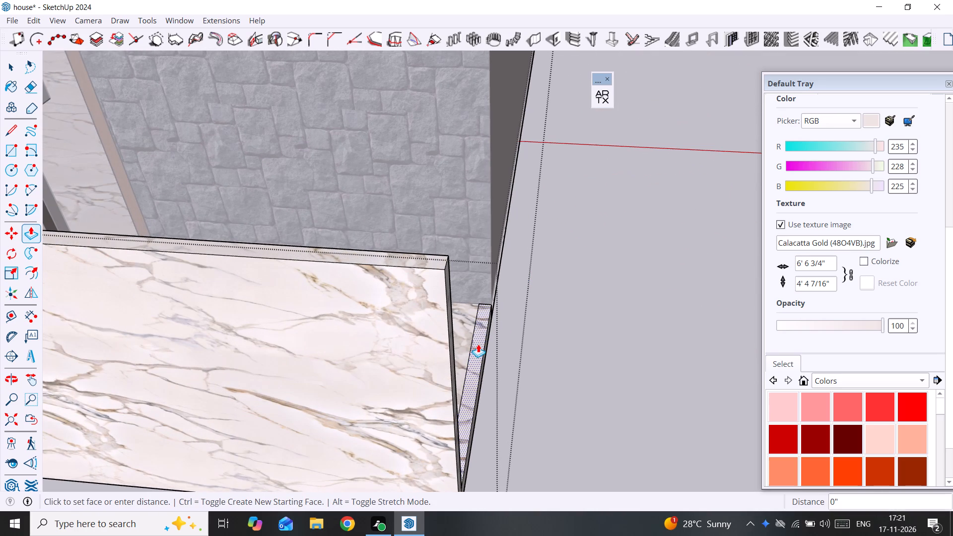
left_click(408, 256)
key("space")
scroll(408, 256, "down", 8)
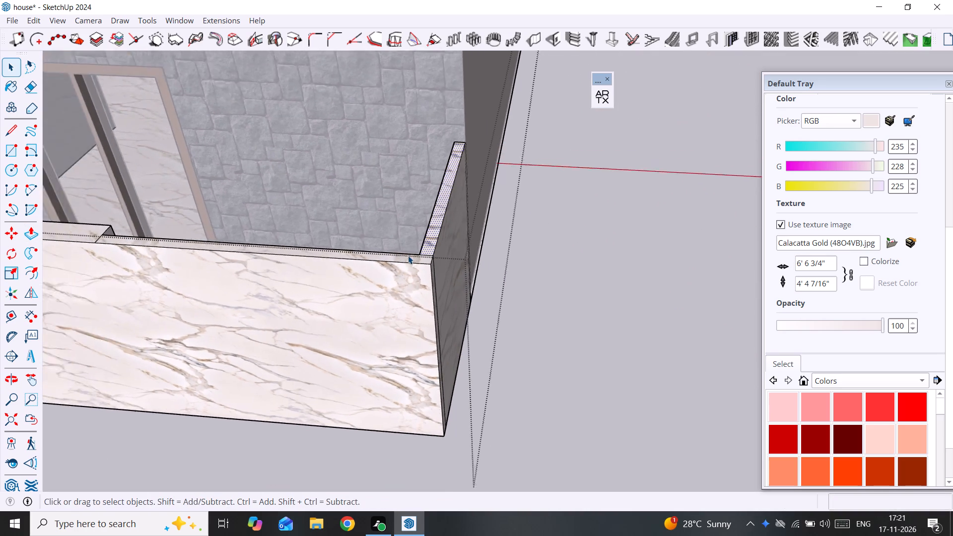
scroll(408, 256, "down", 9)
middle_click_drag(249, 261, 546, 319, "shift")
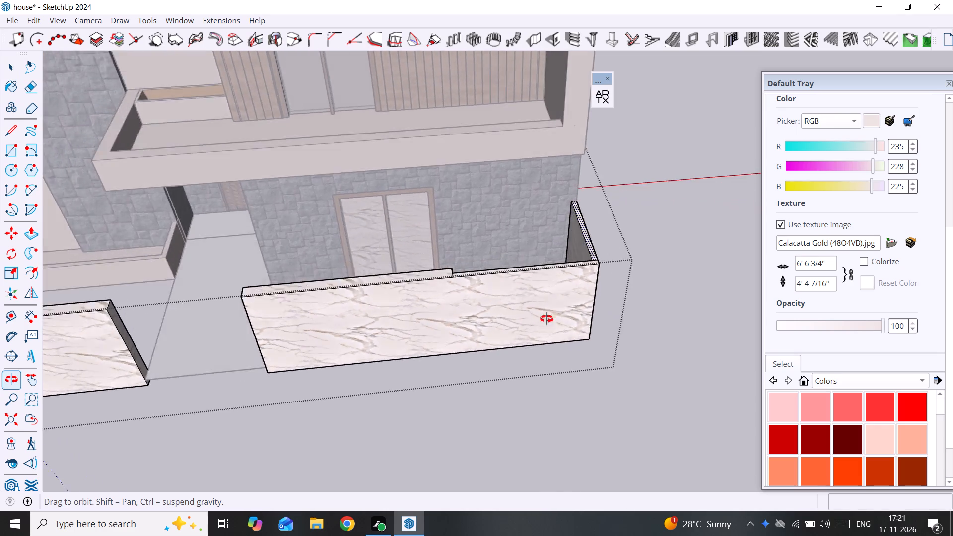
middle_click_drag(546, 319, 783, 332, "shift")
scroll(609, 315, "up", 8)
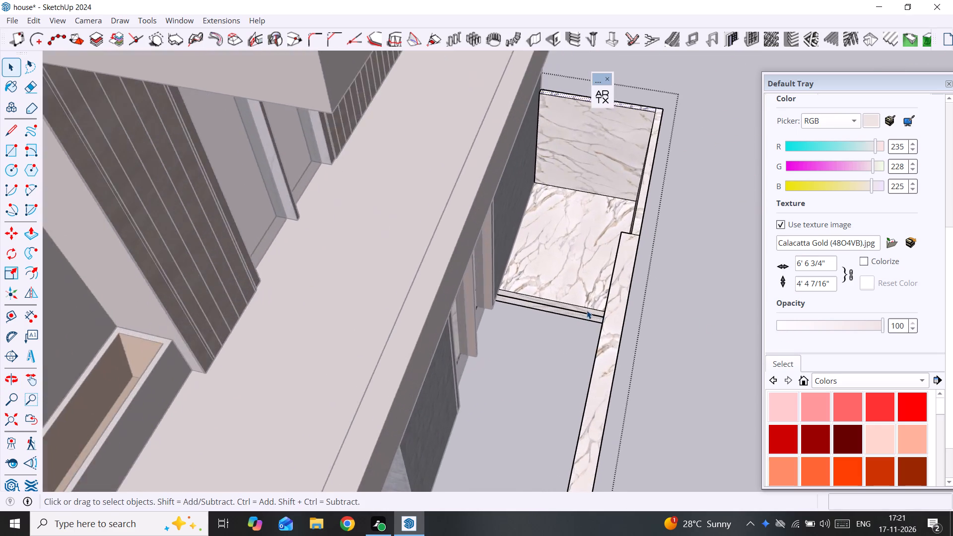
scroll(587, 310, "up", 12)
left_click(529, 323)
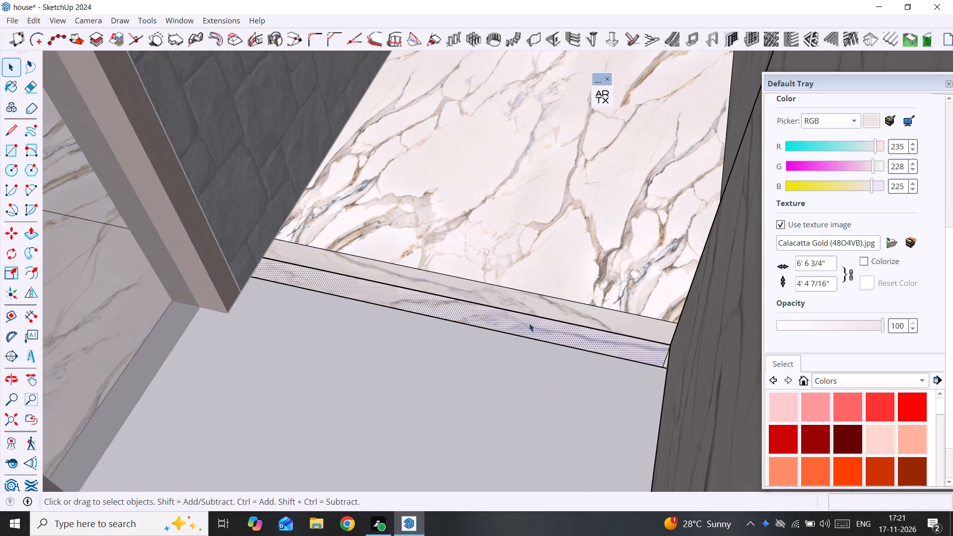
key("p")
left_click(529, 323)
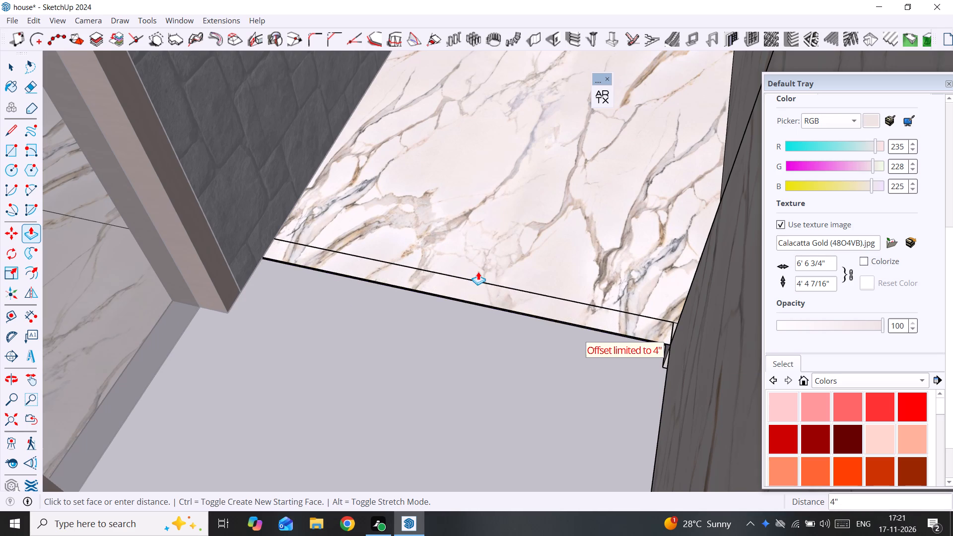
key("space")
Delete the two marble faces of the narrow strip along the inner edge of the raised planter floor.
scroll(467, 288, "up", 2)
middle_click_drag(467, 289, 599, 308)
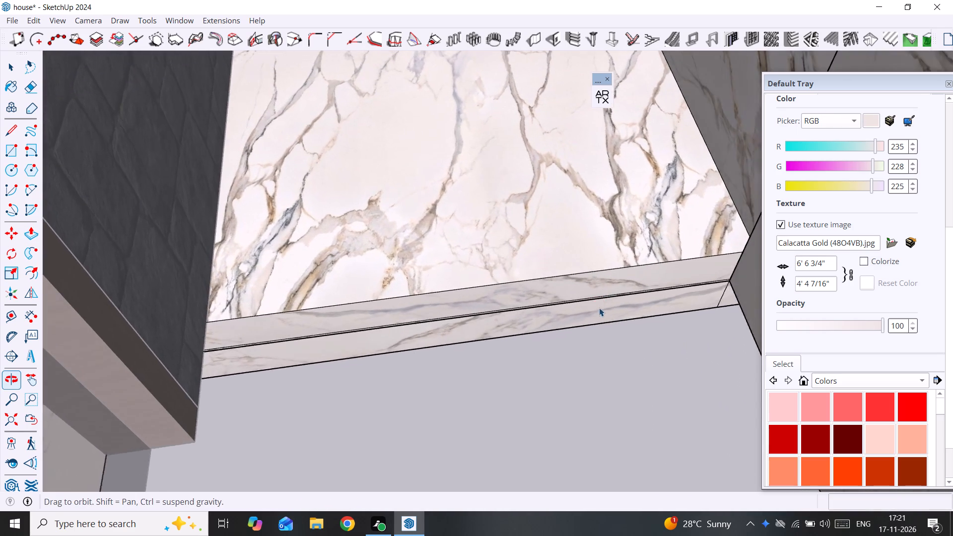
scroll(605, 305, "up", 6)
left_click(609, 303)
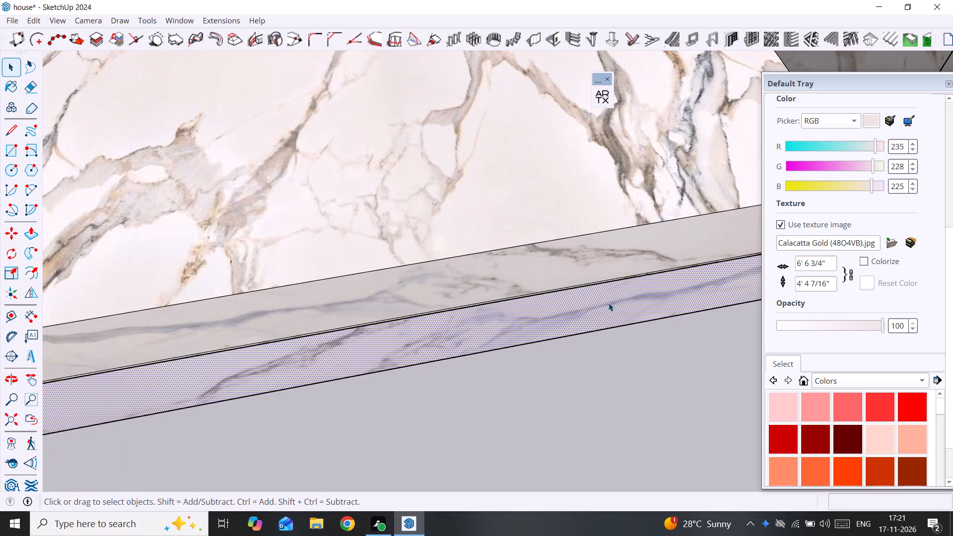
middle_click_drag(609, 303, 496, 308)
key("Delete")
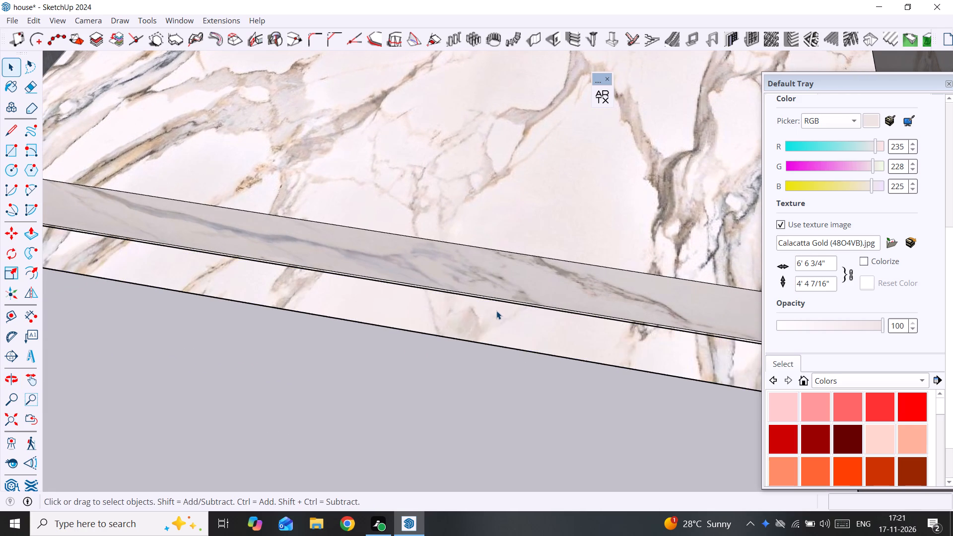
left_click(496, 311)
key("Delete")
Draw a 50' by 66' rectangle closing the underside of the plot, from the front boundary wall's outer corner to the diagonally opposite rear corner.
scroll(496, 313, "down", 11)
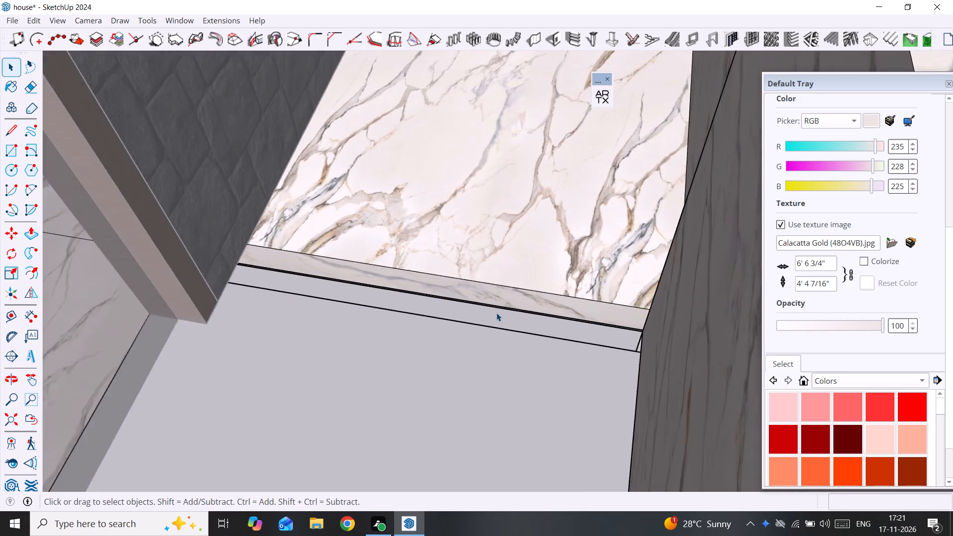
scroll(496, 313, "down", 4)
middle_click_drag(497, 317, 299, 287)
scroll(291, 286, "down", 19)
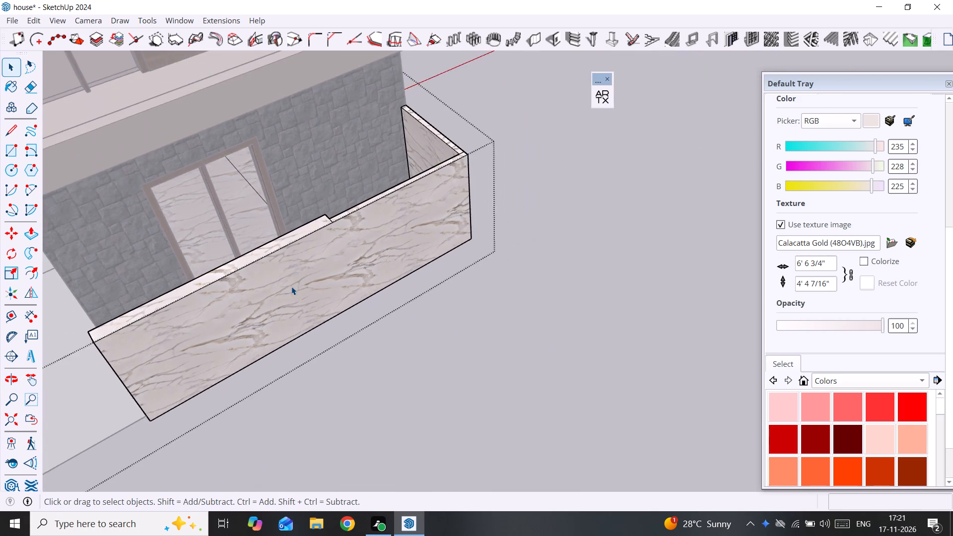
scroll(291, 286, "down", 4)
middle_click_drag(340, 305, 623, 317)
middle_click_drag(542, 371, 497, 274)
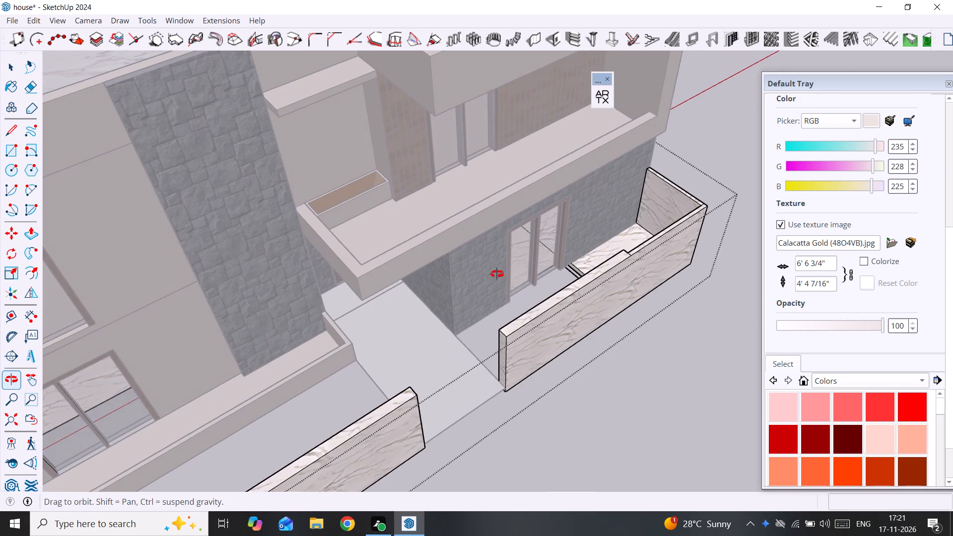
middle_click_drag(497, 274, 367, 0)
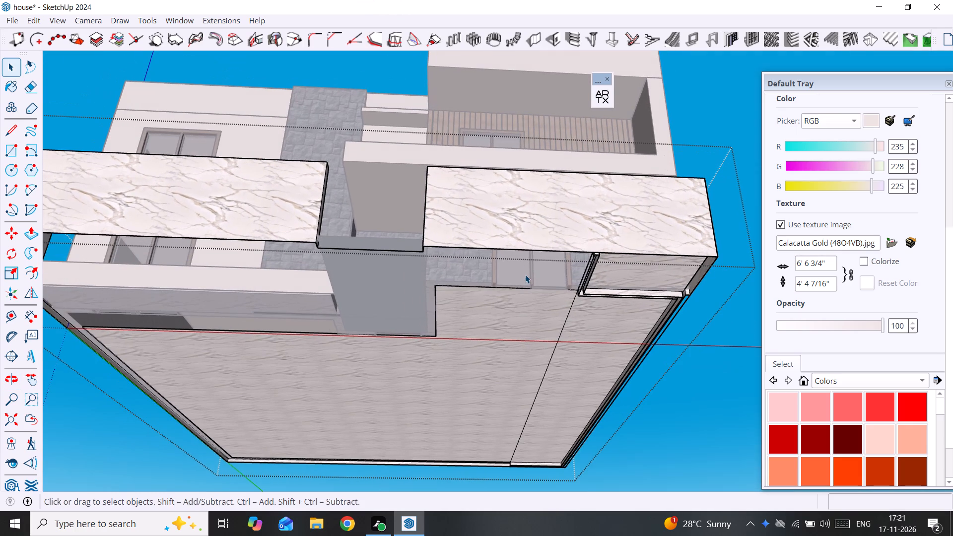
middle_click_drag(525, 275, 591, 237, "shift")
middle_click_drag(588, 223, 582, 190)
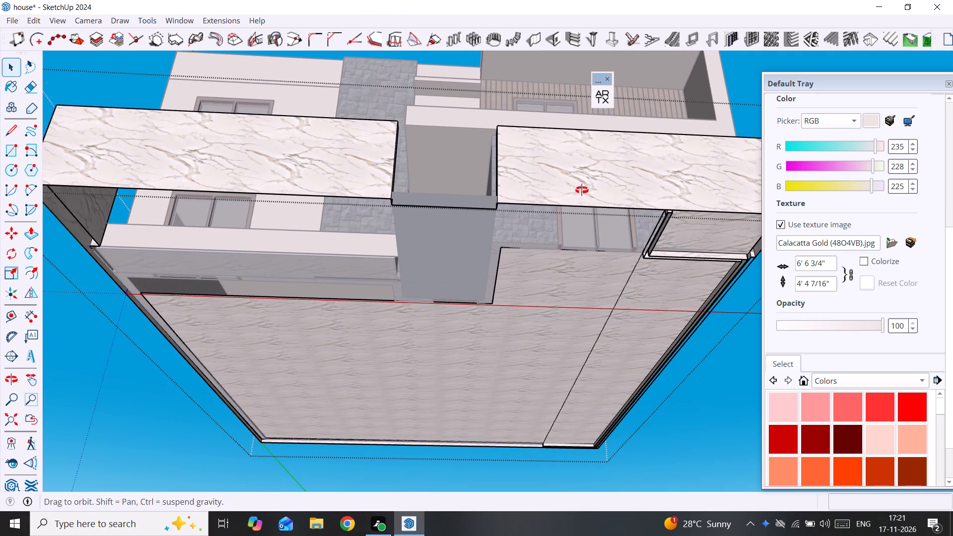
middle_click_drag(582, 190, 557, 109)
scroll(647, 141, "up", 7)
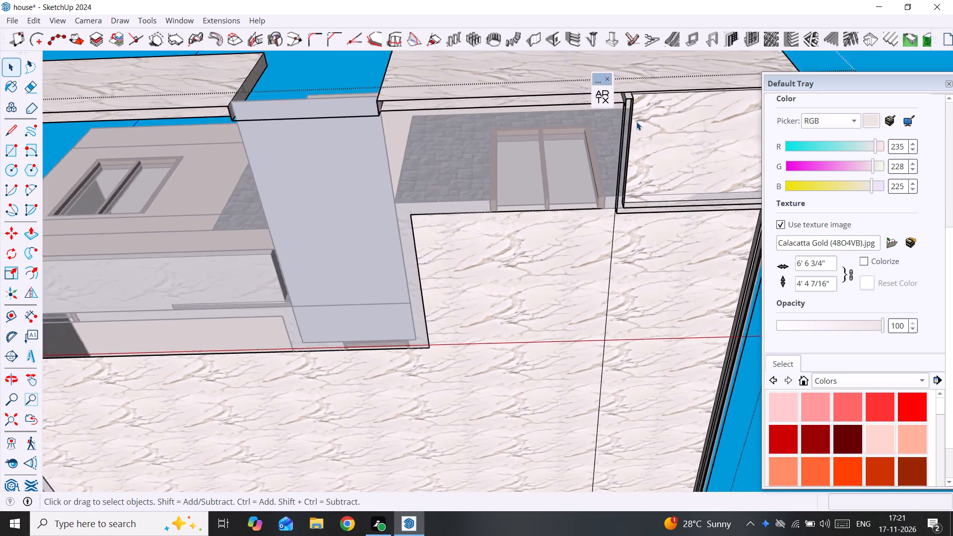
scroll(636, 122, "up", 8)
scroll(627, 100, "down", 19)
scroll(639, 134, "down", 10)
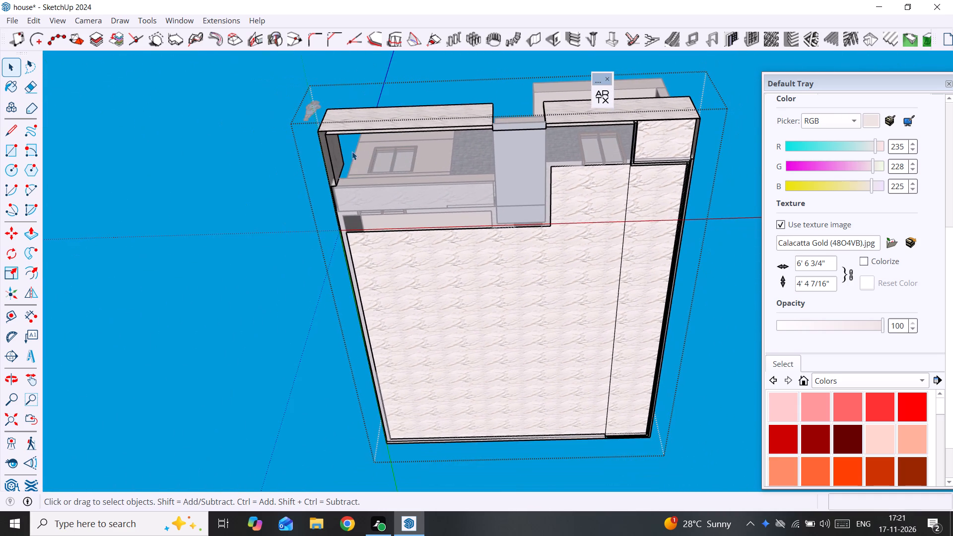
scroll(331, 129, "up", 14)
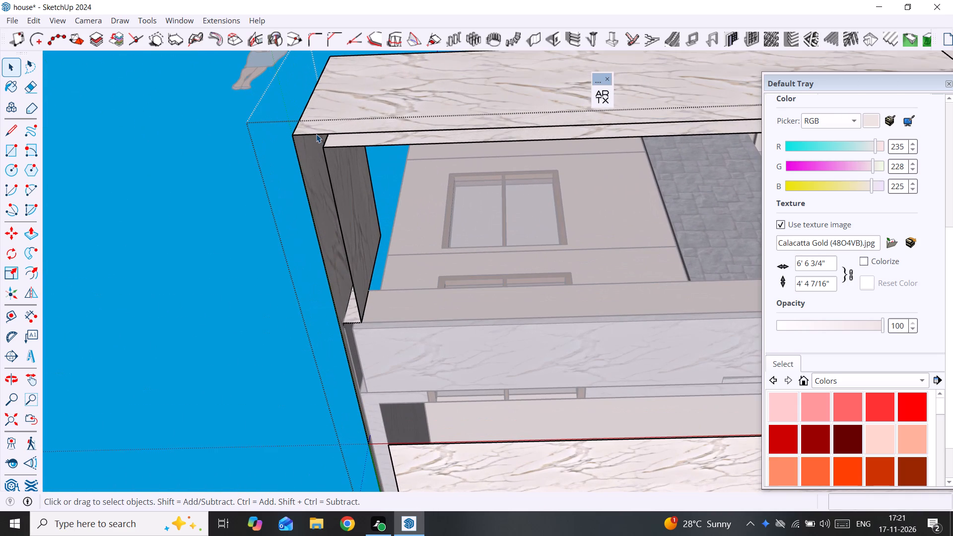
key("r")
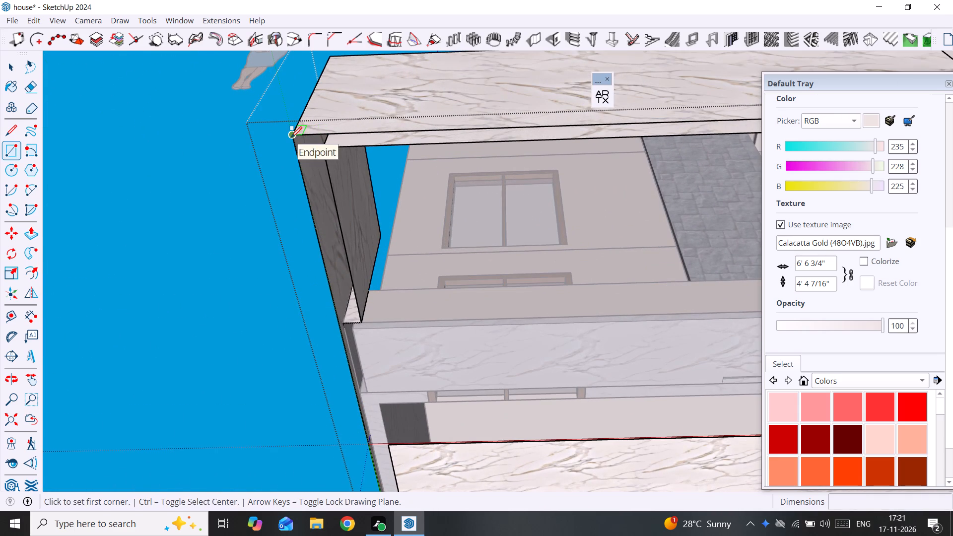
left_click(291, 137)
scroll(335, 170, "down", 20)
scroll(335, 170, "down", 1)
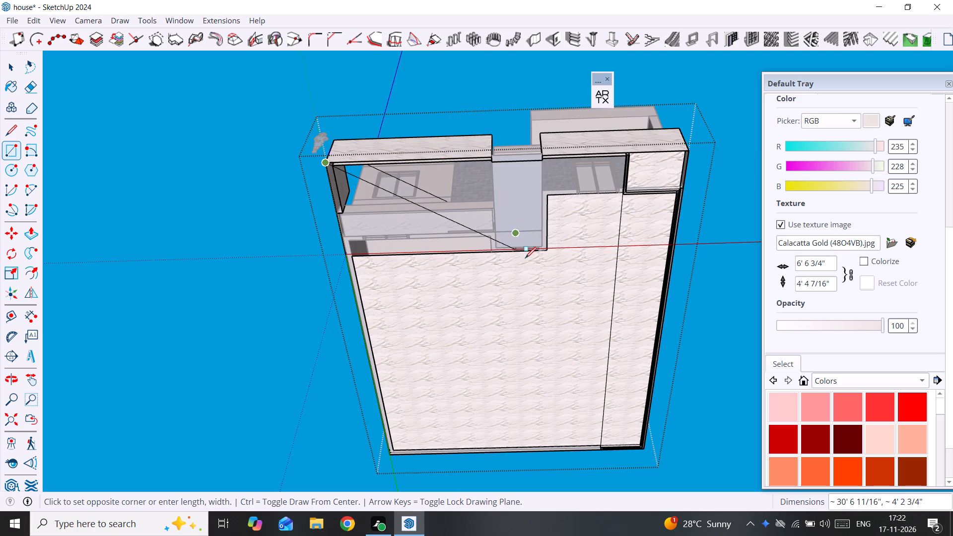
scroll(645, 453, "up", 9)
scroll(641, 456, "up", 20)
scroll(641, 456, "up", 9)
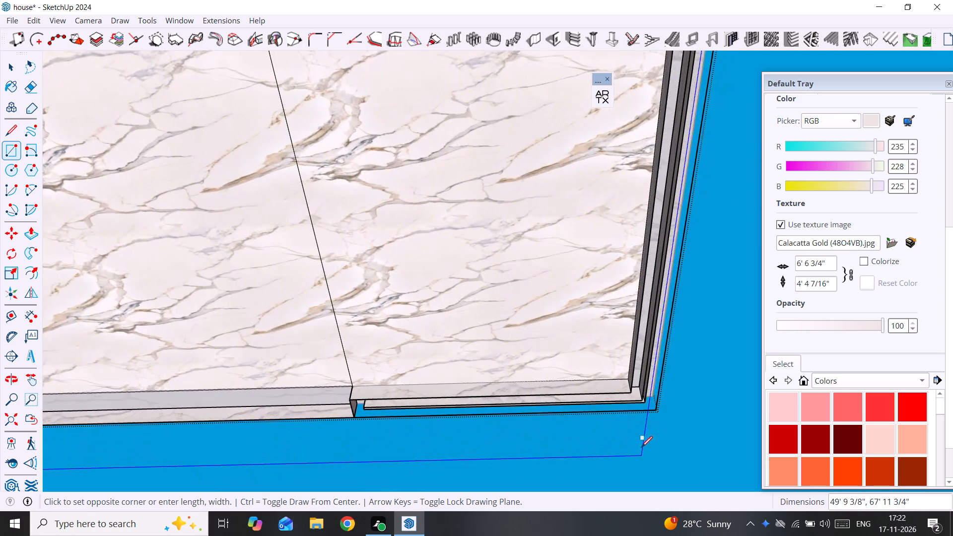
scroll(641, 447, "up", 1)
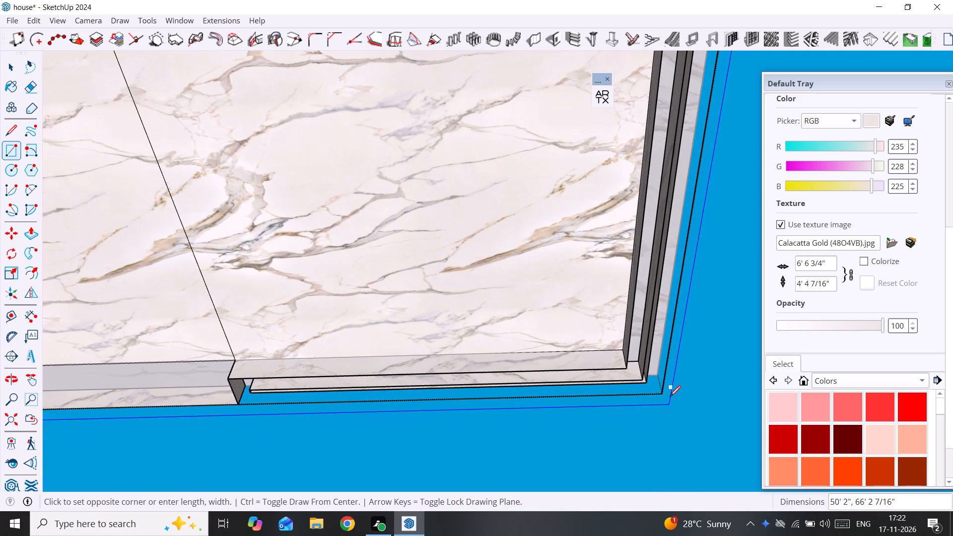
left_click(661, 395)
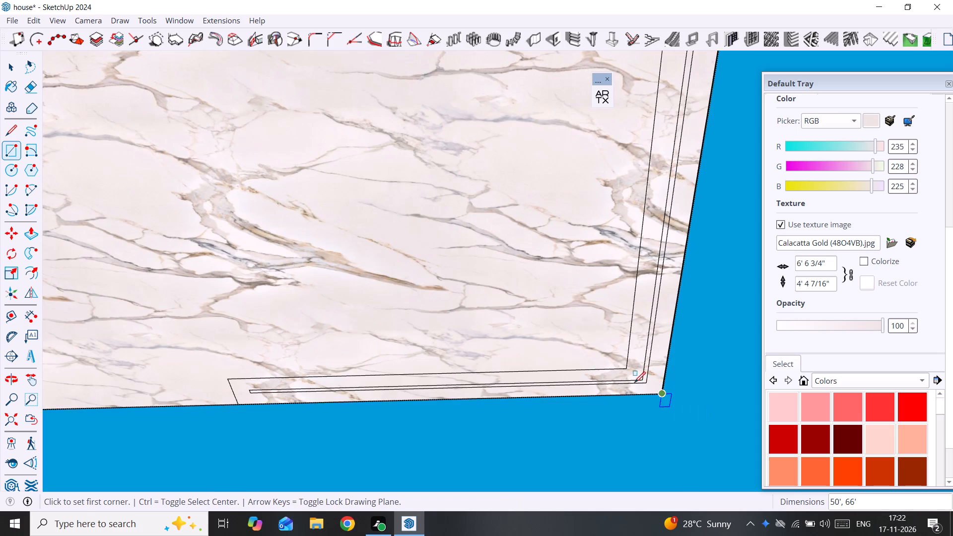
key("space")
Delete the outermost leftover edge of the narrow strip crossing the marble floor between the stone wall beside the window and the front boundary wall.
scroll(528, 228, "down", 20)
scroll(528, 228, "down", 7)
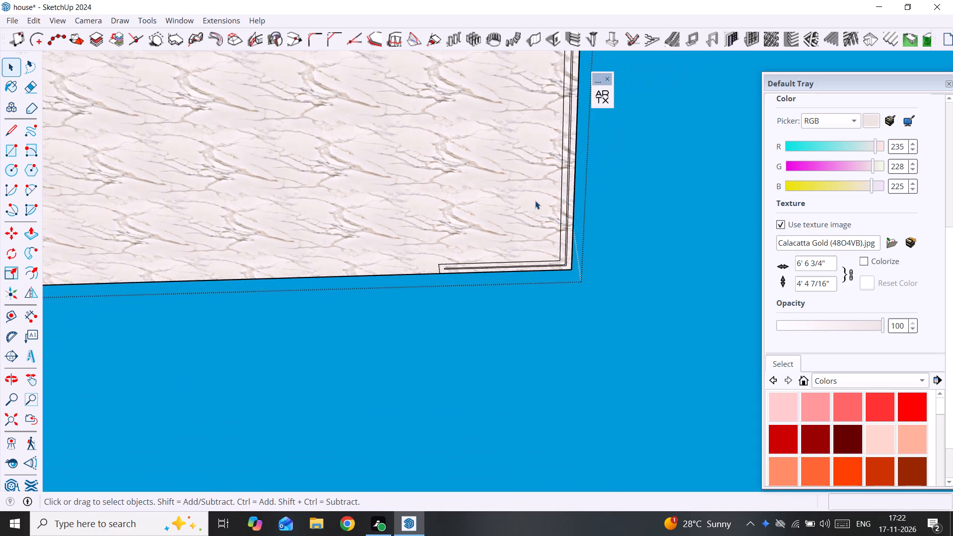
scroll(535, 201, "down", 17)
scroll(527, 173, "down", 12)
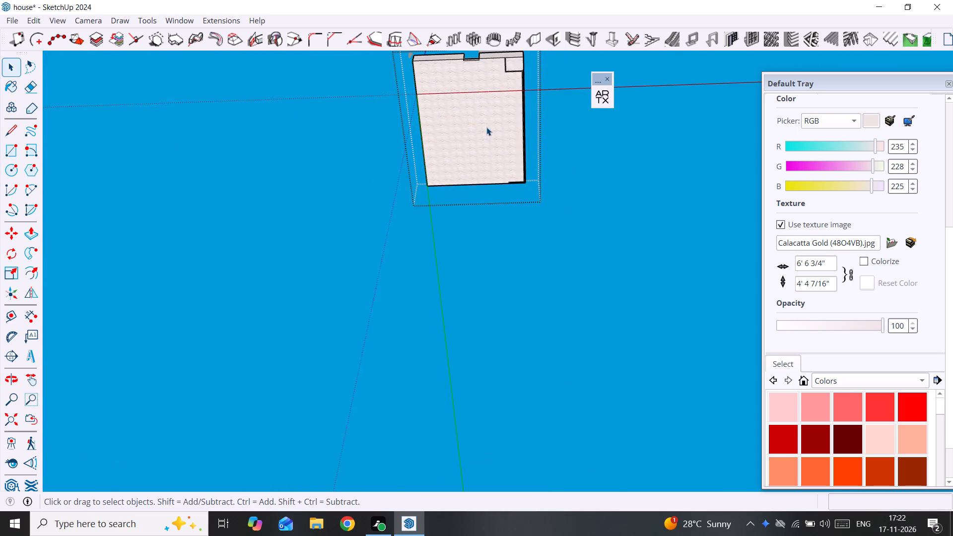
middle_click_drag(486, 127, 523, 251)
scroll(516, 84, "up", 12)
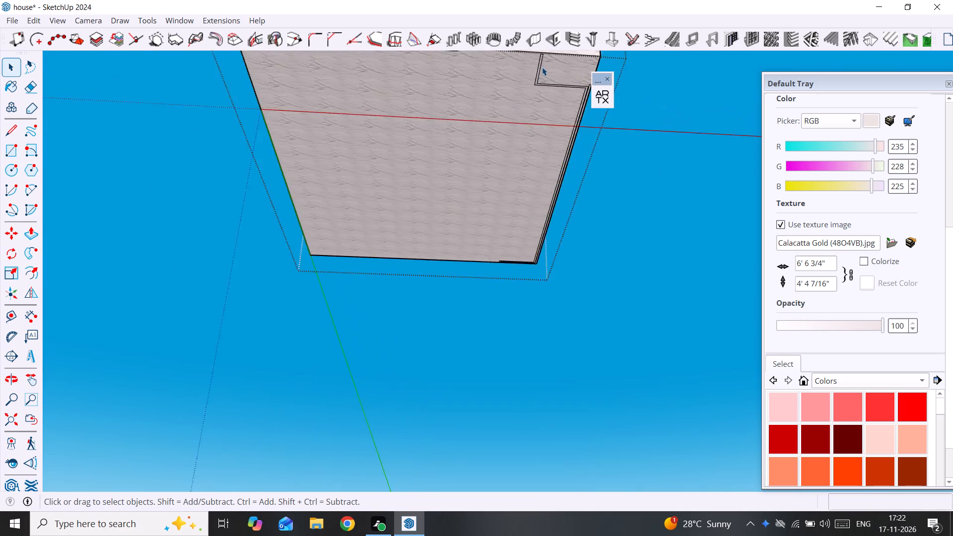
middle_click_drag(542, 67, 534, 197)
scroll(534, 197, "up", 9)
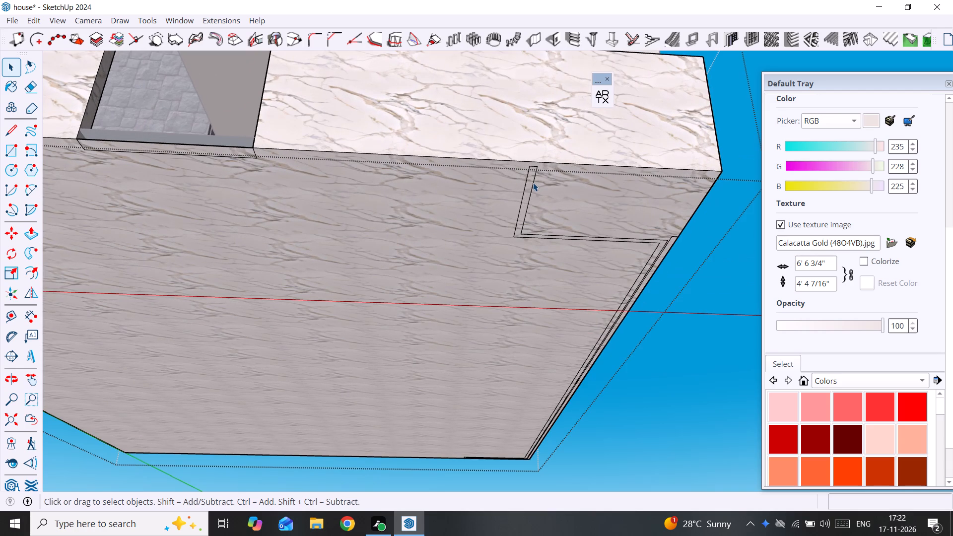
middle_click_drag(281, 142, 408, 390)
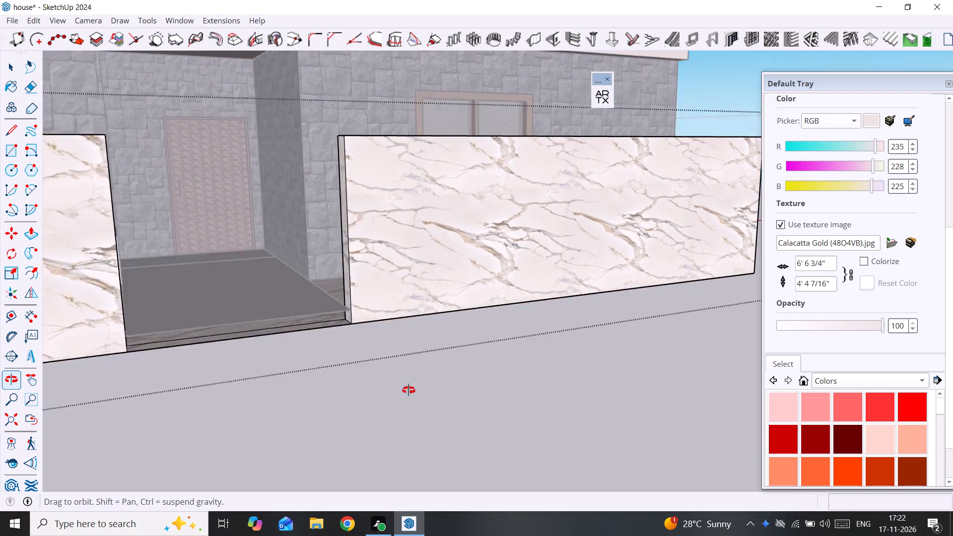
middle_click_drag(408, 390, 410, 413)
scroll(382, 254, "up", 7)
middle_click_drag(385, 259, 471, 269)
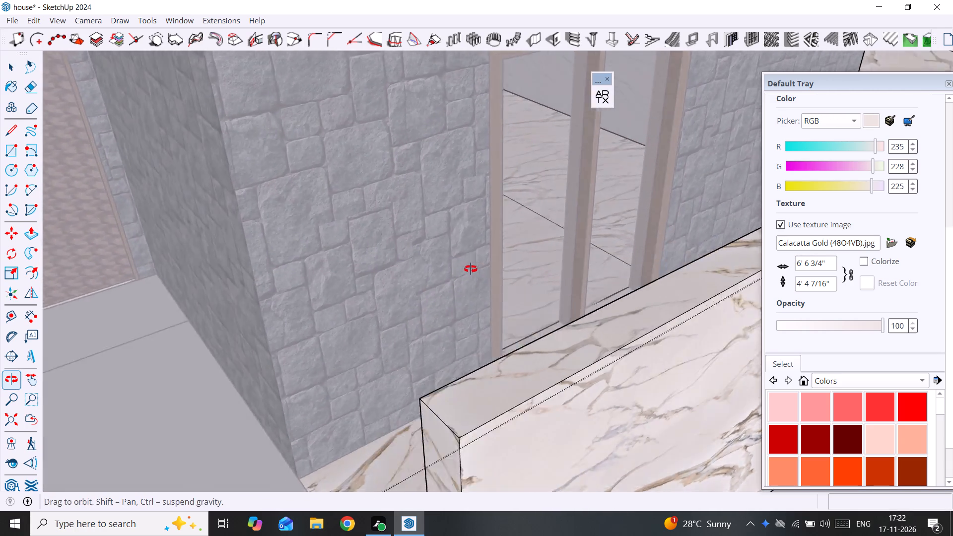
middle_click_drag(471, 269, 317, 401)
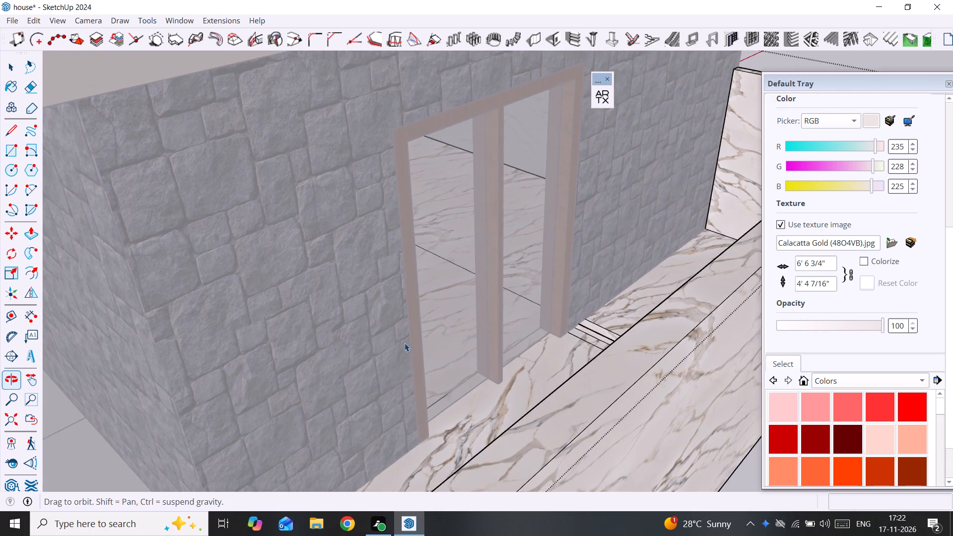
scroll(601, 359, "up", 4)
middle_click_drag(609, 362, 651, 371)
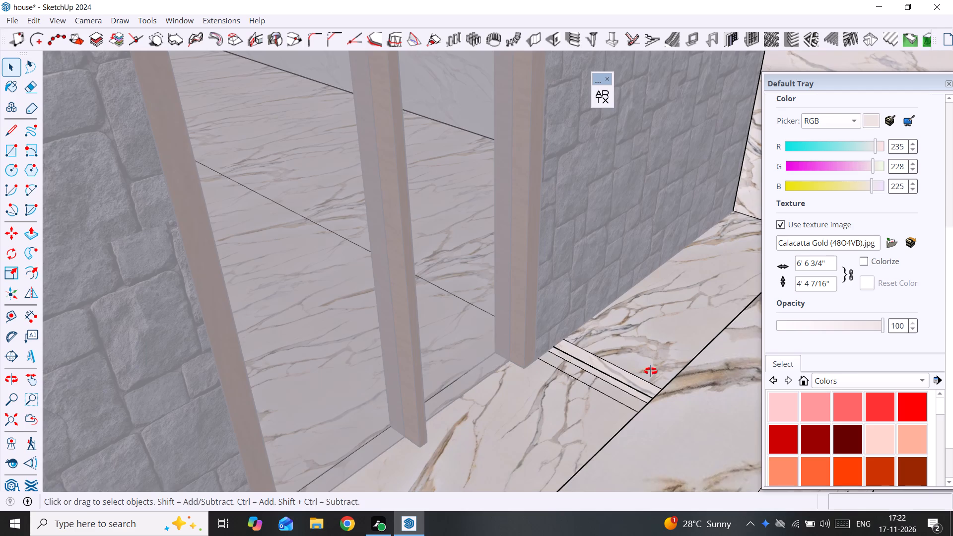
middle_click_drag(651, 371, 665, 372)
scroll(665, 372, "up", 2)
middle_click_drag(664, 372, 505, 414)
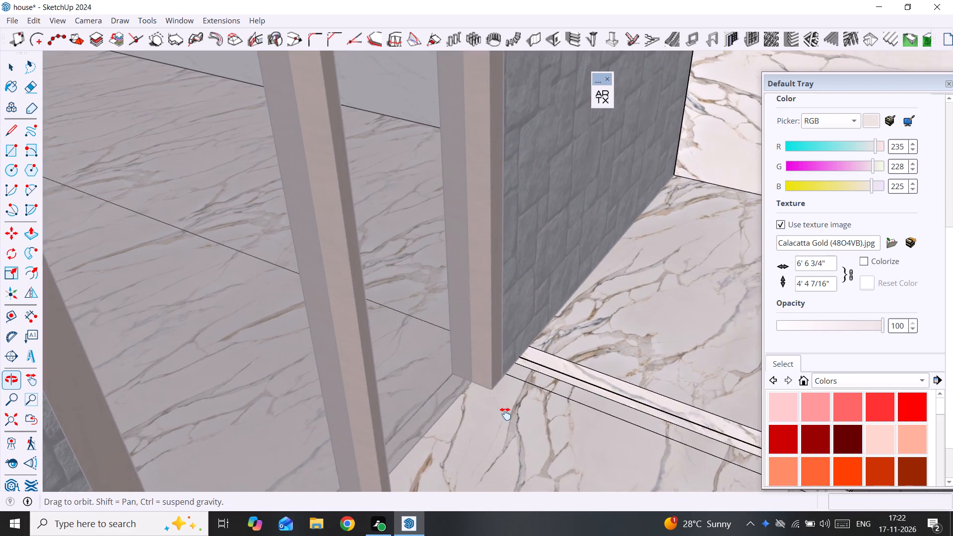
middle_click_drag(505, 414, 488, 418)
scroll(488, 419, "up", 5)
left_click(478, 425)
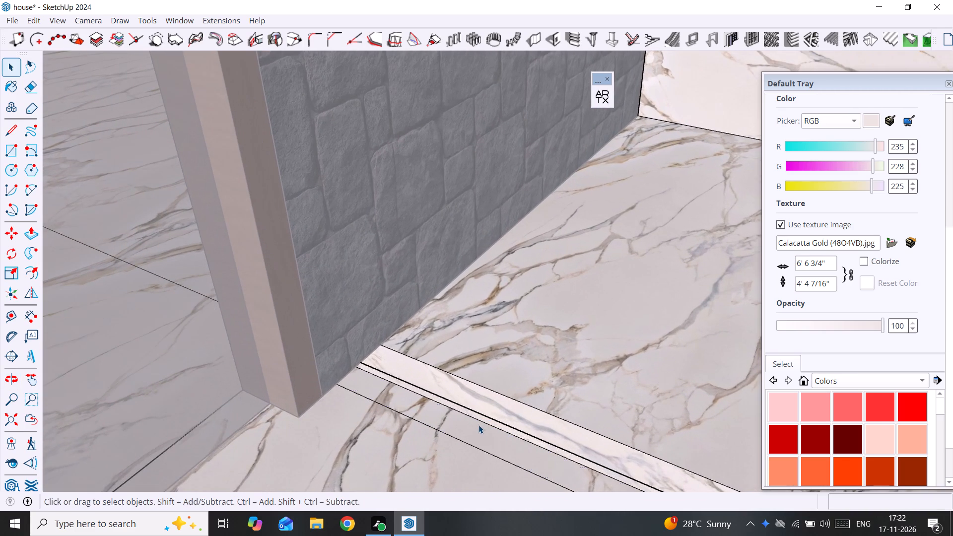
scroll(478, 425, "up", 3)
middle_click_drag(477, 425, 434, 436)
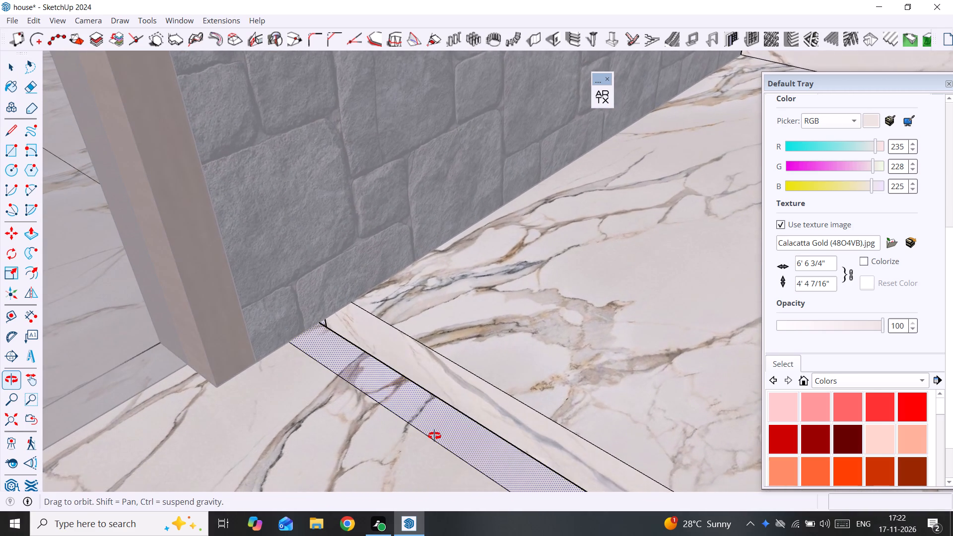
middle_click_drag(434, 436, 210, 453)
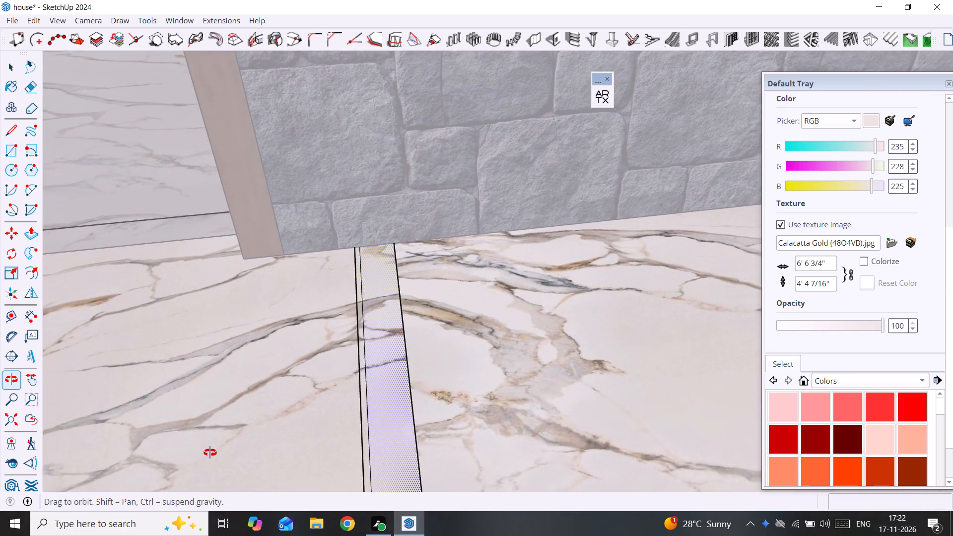
middle_click_drag(210, 453, 207, 453)
left_click(346, 364)
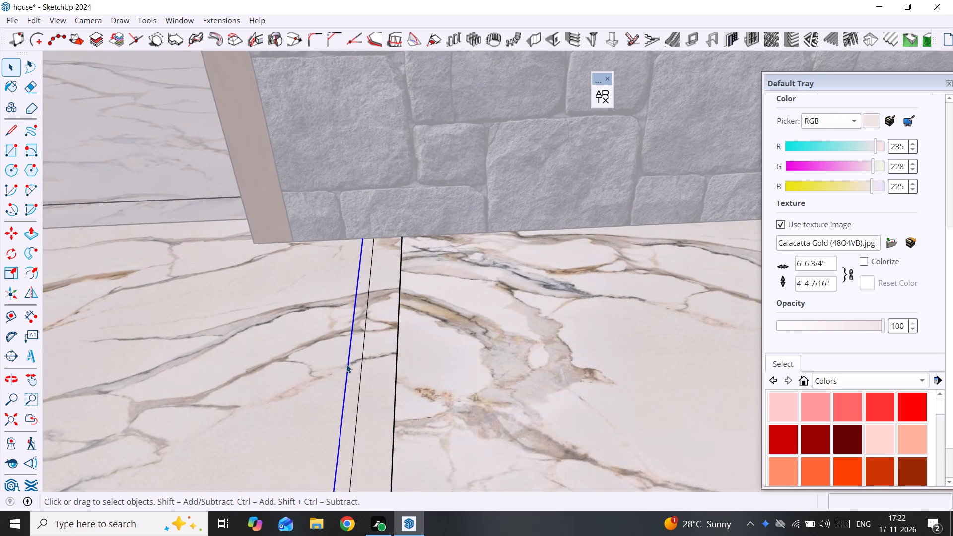
key("Delete")
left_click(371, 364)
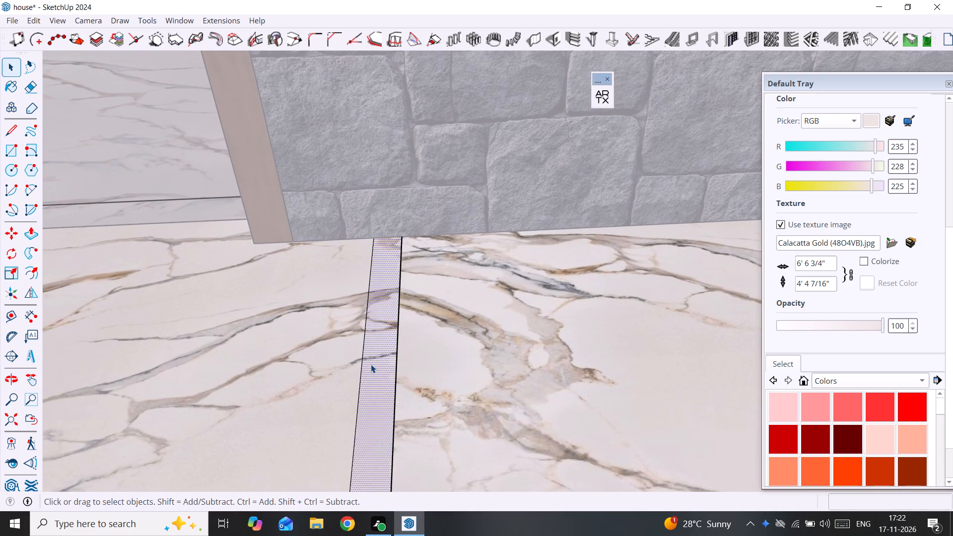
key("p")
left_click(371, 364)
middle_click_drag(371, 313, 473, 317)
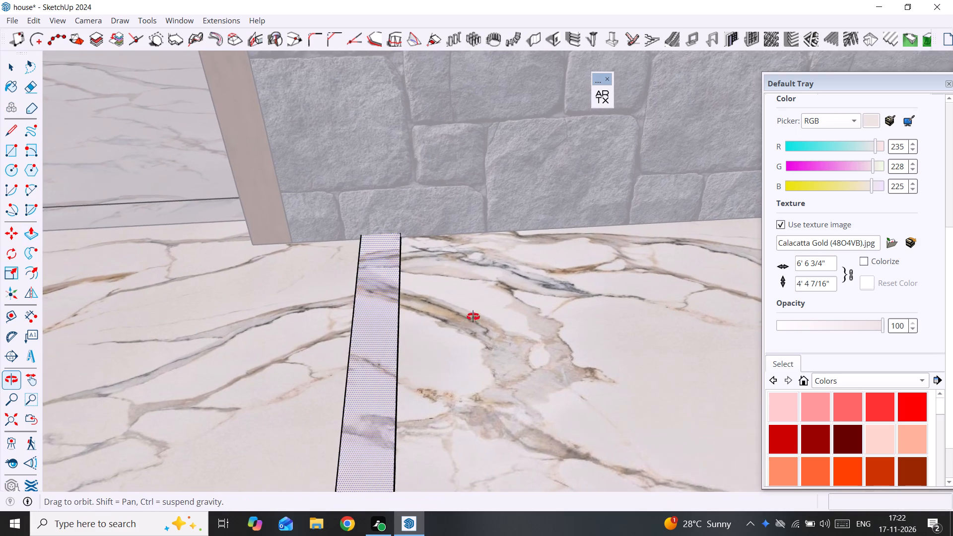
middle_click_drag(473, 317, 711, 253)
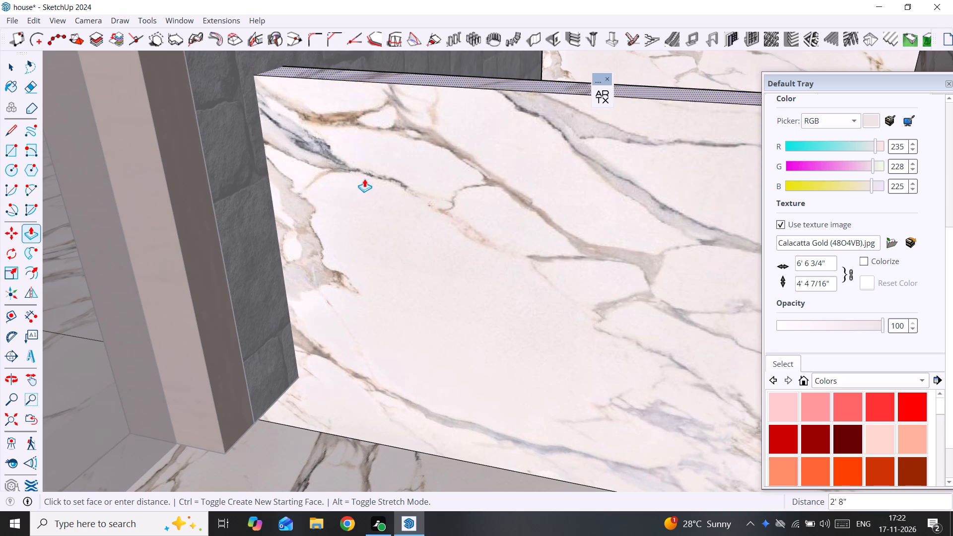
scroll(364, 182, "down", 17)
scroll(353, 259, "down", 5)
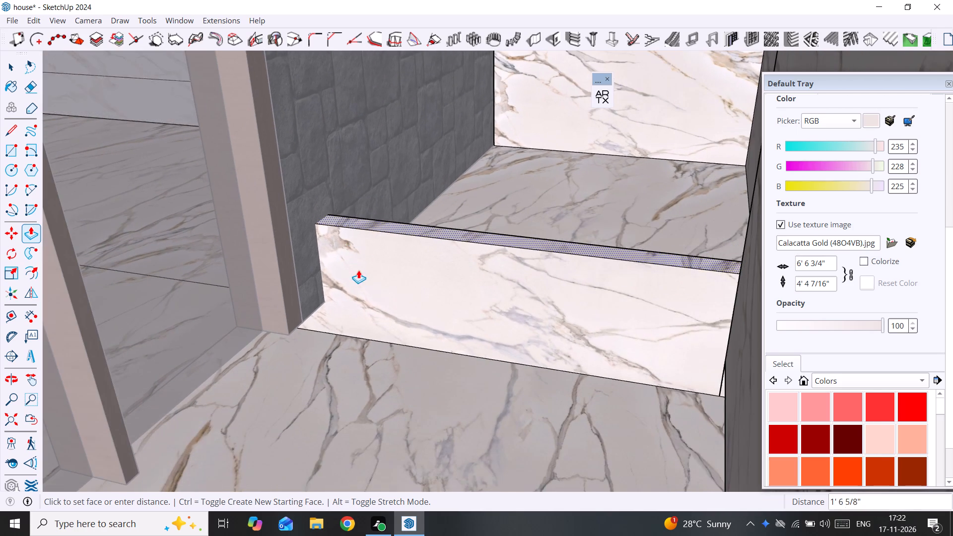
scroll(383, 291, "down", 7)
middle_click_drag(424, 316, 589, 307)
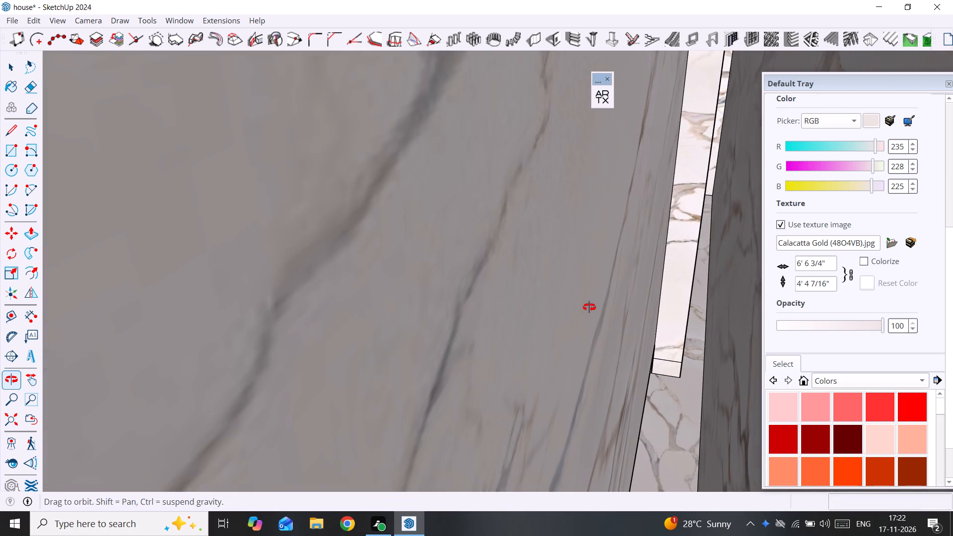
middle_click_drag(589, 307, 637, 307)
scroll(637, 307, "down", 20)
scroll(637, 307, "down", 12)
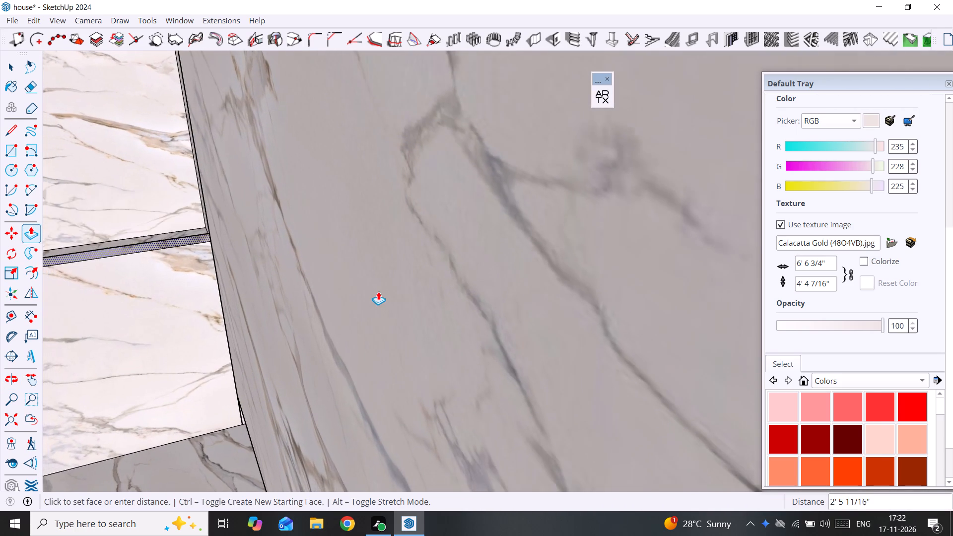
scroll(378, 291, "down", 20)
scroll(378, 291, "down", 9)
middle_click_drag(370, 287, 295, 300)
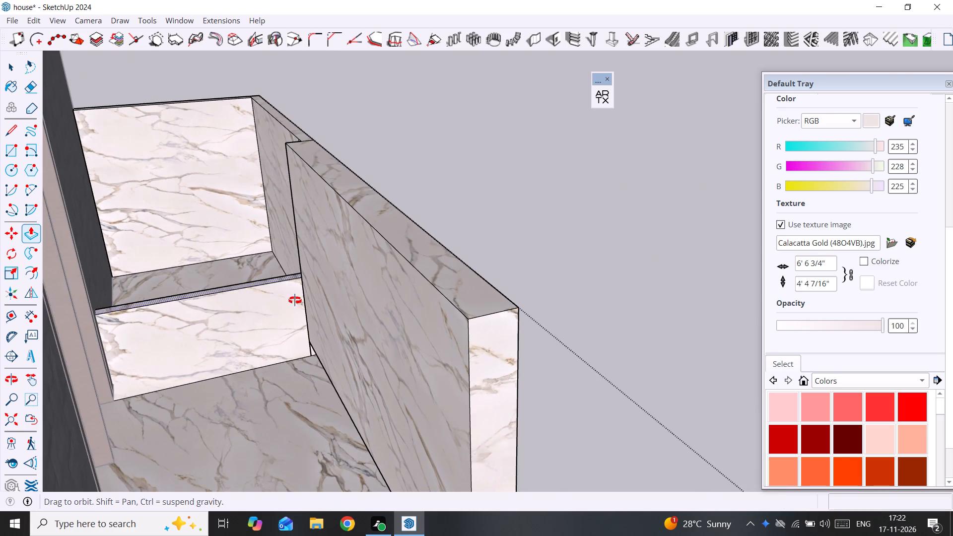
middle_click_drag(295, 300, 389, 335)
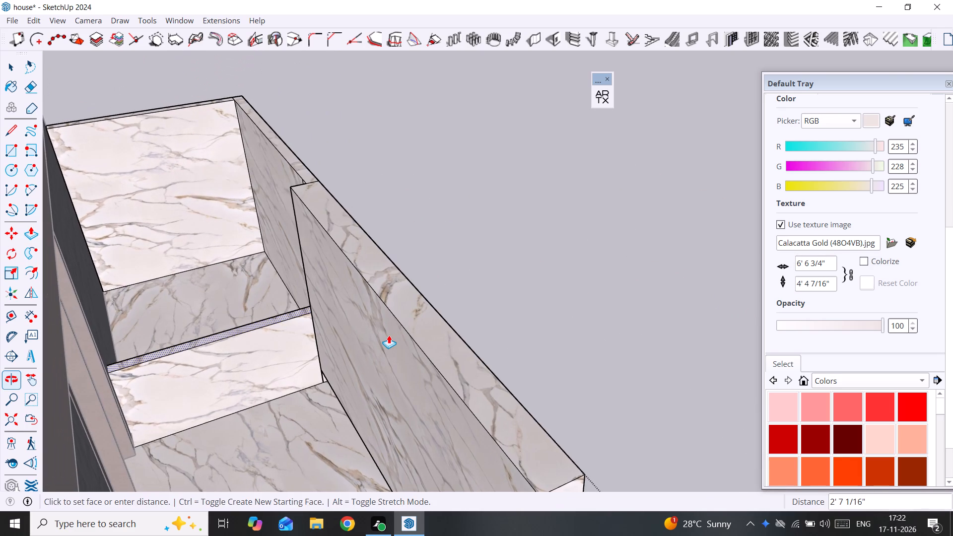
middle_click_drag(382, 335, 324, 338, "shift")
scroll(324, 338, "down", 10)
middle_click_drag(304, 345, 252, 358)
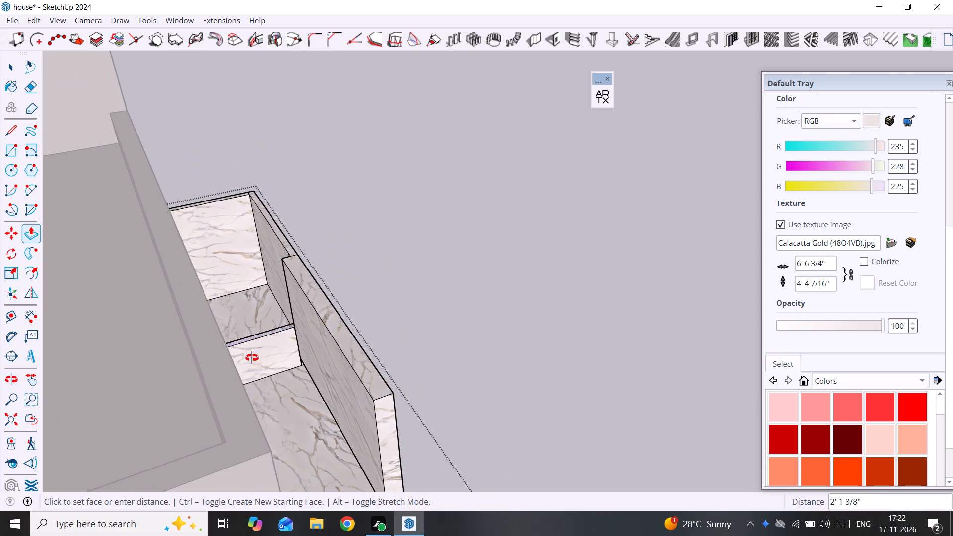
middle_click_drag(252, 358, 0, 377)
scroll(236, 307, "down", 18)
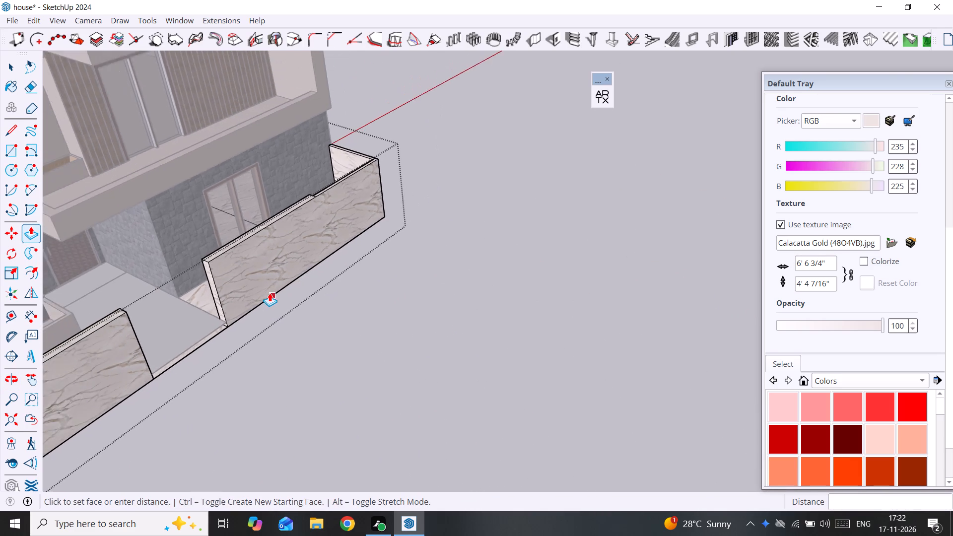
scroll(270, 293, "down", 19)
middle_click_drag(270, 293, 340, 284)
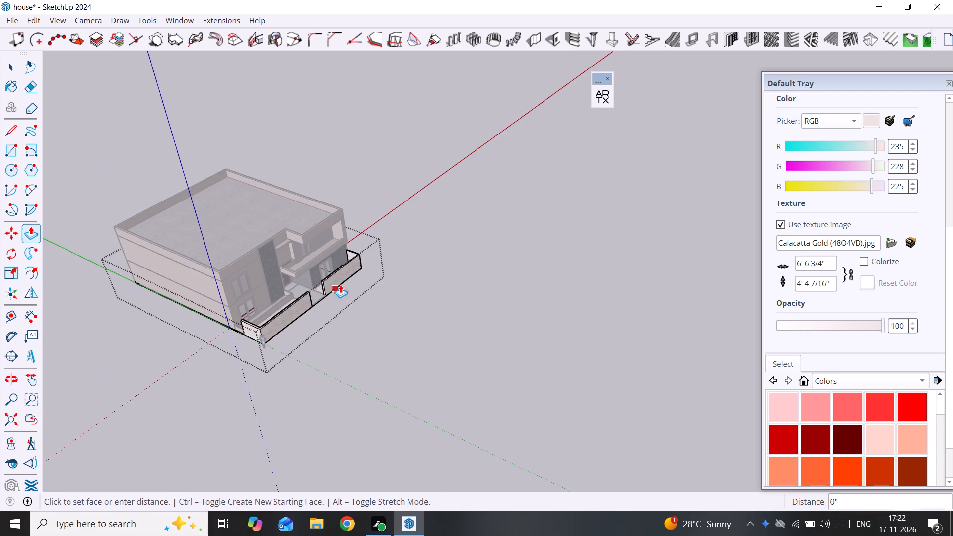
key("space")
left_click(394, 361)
Delete the marble boundary wall group along the front of the plot.
scroll(274, 323, "up", 13)
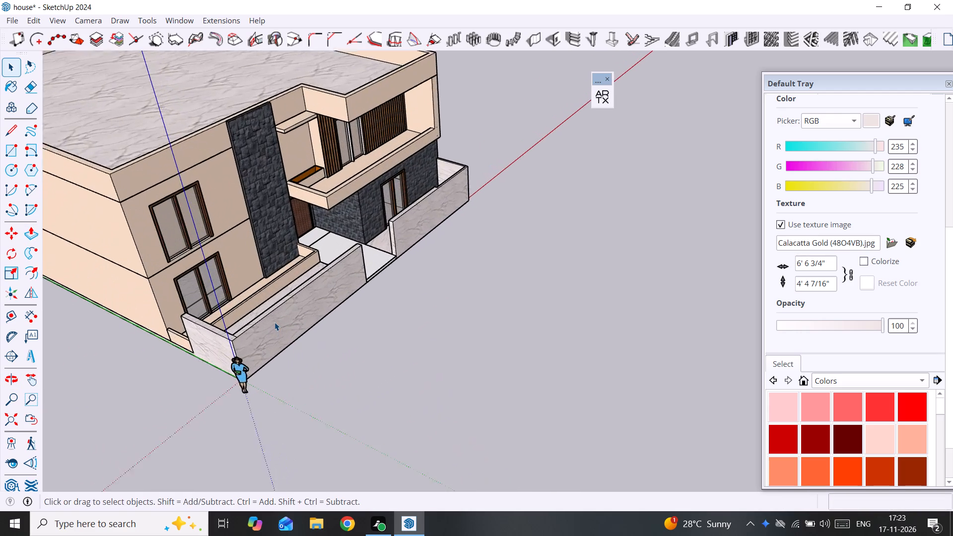
left_click(274, 322)
key("Delete")
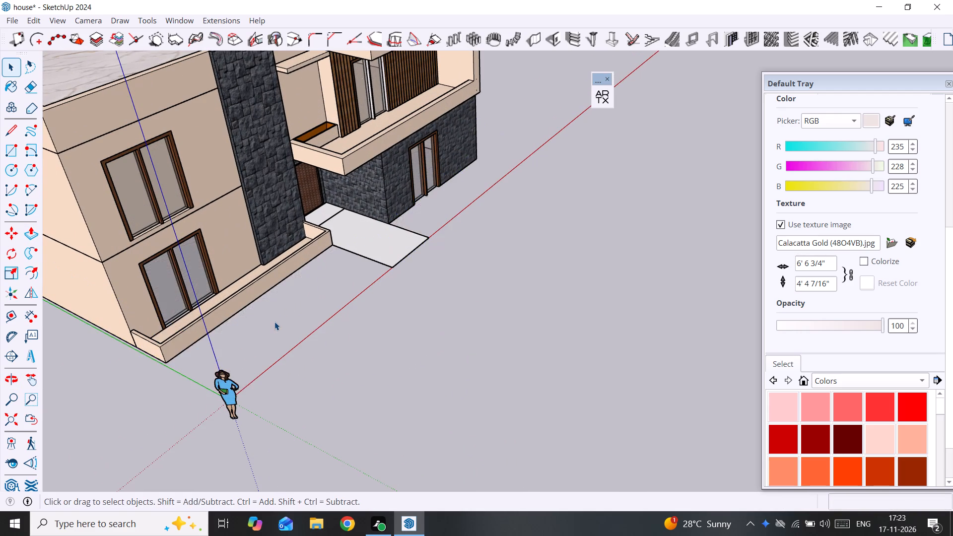
Delete the light floor face in front of the entrance door.
scroll(274, 322, "down", 4)
left_click(358, 263)
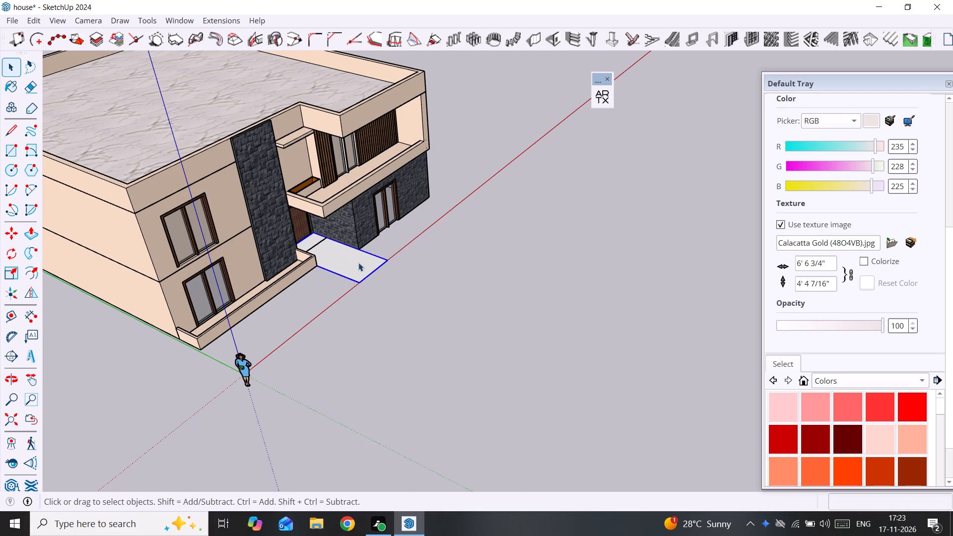
key("Delete")
Draw a 50' by 57' 2 13/16" rectangle closing the house's underside, from the front planter's outer corner to the diagonally opposite rear corner.
scroll(389, 185, "down", 4)
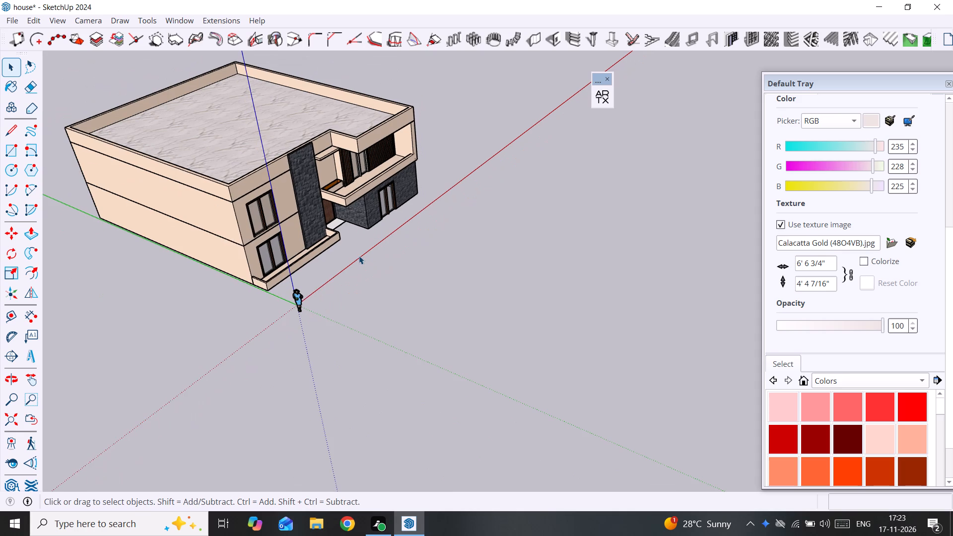
middle_click_drag(343, 200, 90, 0)
scroll(372, 175, "up", 2)
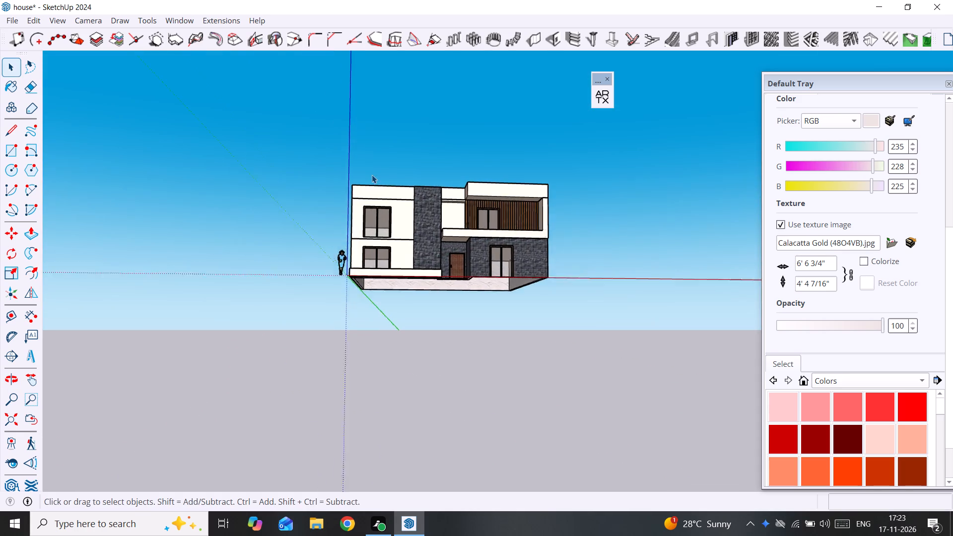
scroll(372, 175, "up", 1)
scroll(427, 254, "up", 7)
middle_click_drag(383, 302, 359, 29)
scroll(279, 215, "up", 4)
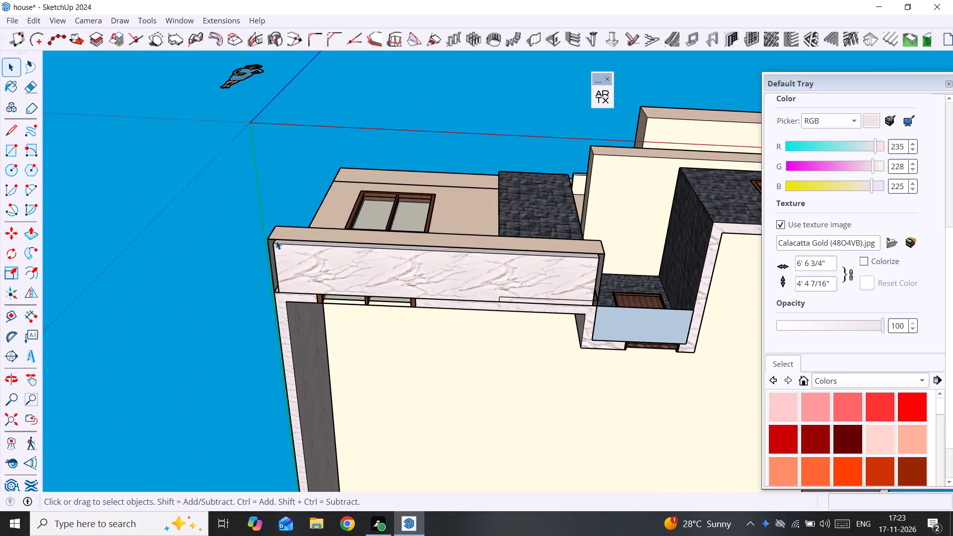
key("r")
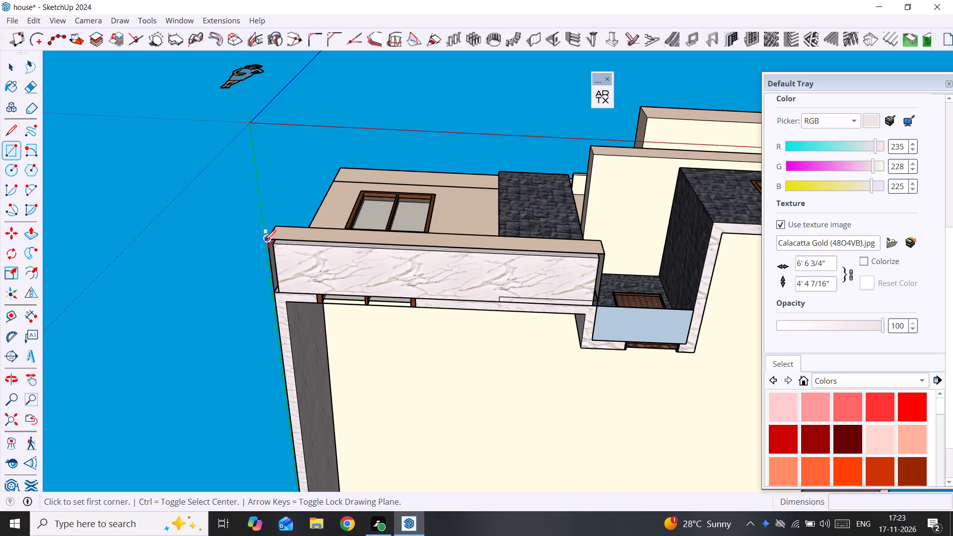
left_click(268, 239)
scroll(324, 299, "down", 15)
middle_click_drag(508, 311, 499, 181, "shift")
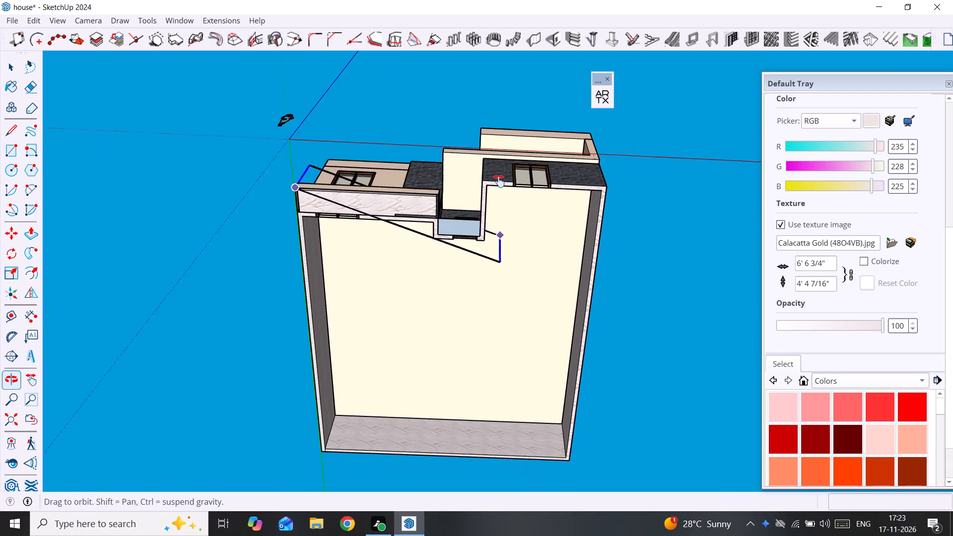
middle_click_drag(499, 181, 499, 172, "shift")
scroll(568, 407, "up", 9)
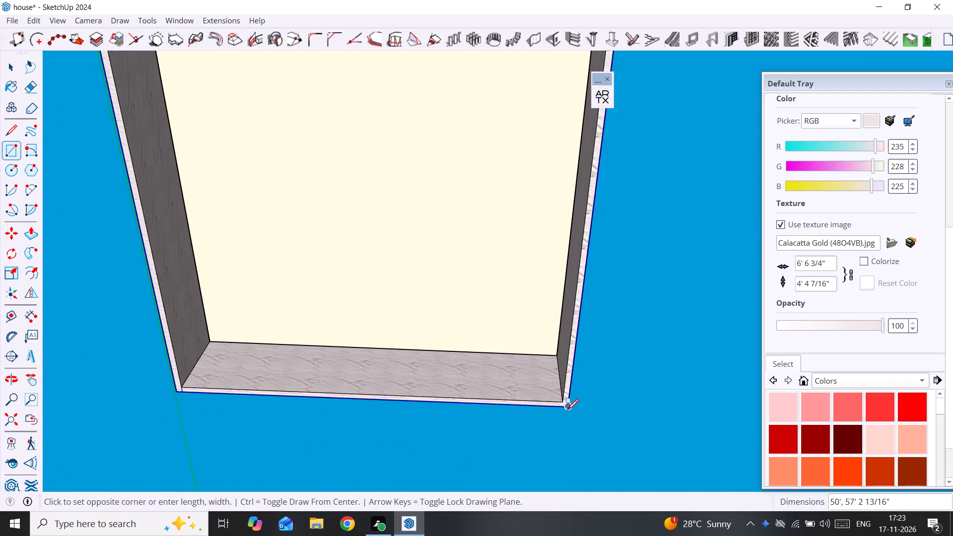
left_click(567, 405)
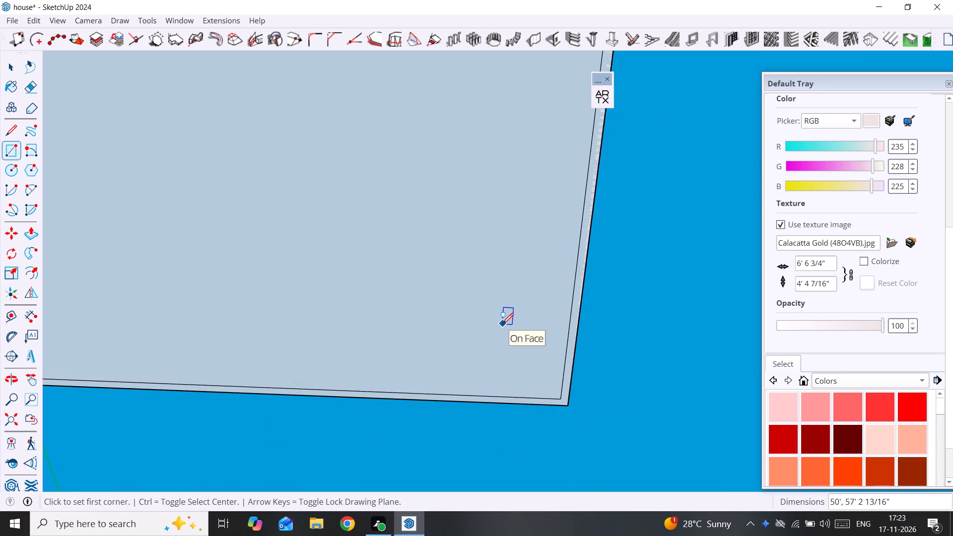
key("space")
Make a group of the new base face and its bounding edges on the house's underside.
scroll(464, 294, "down", 18)
middle_click_drag(346, 166, 419, 314)
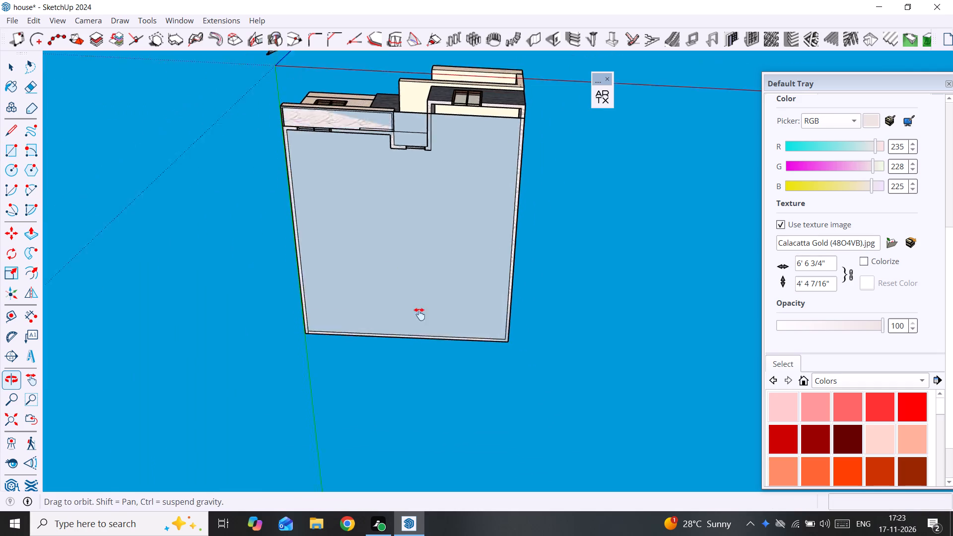
middle_click_drag(419, 314, 444, 329)
scroll(464, 295, "up", 3)
middle_click_drag(466, 295, 429, 363)
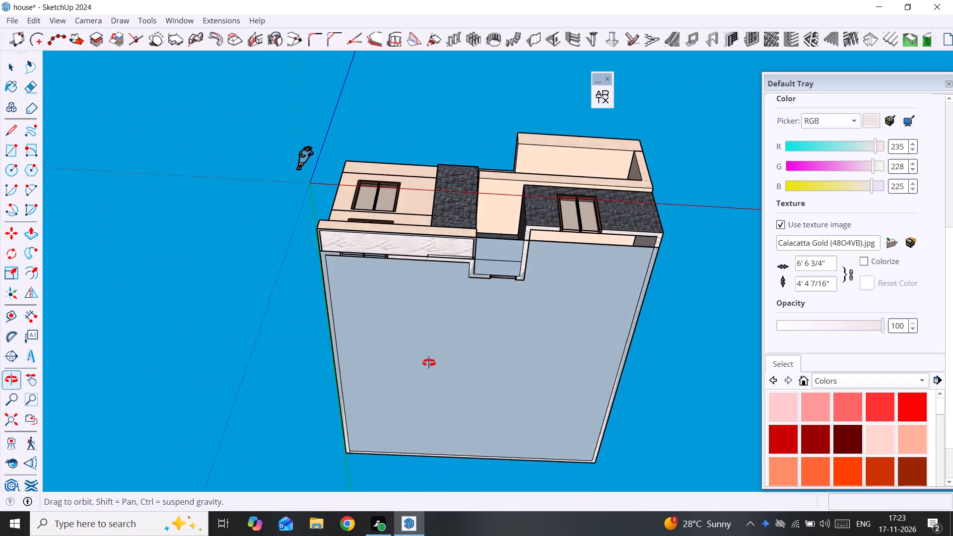
middle_click_drag(429, 363, 406, 384)
scroll(584, 232, "up", 5)
middle_click_drag(569, 253, 513, 300)
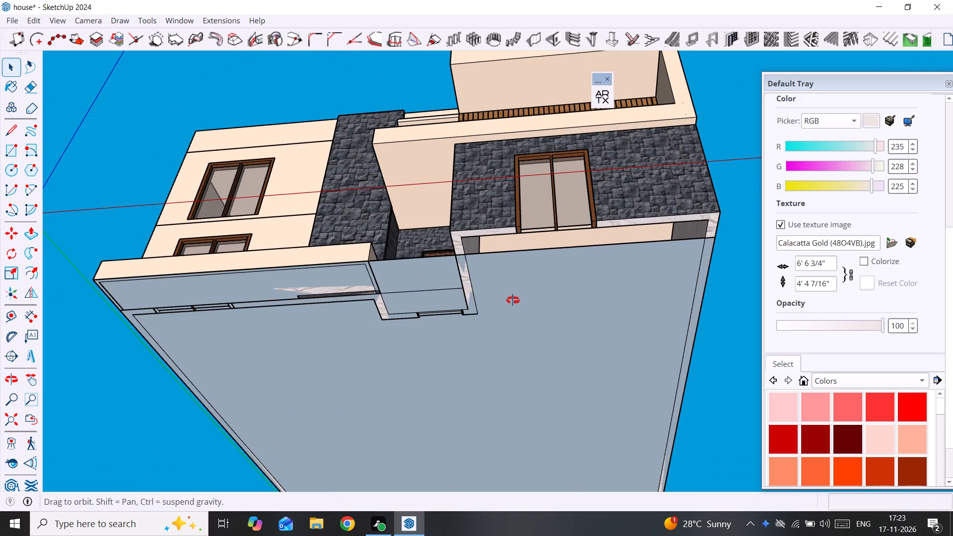
middle_click_drag(513, 300, 116, 238)
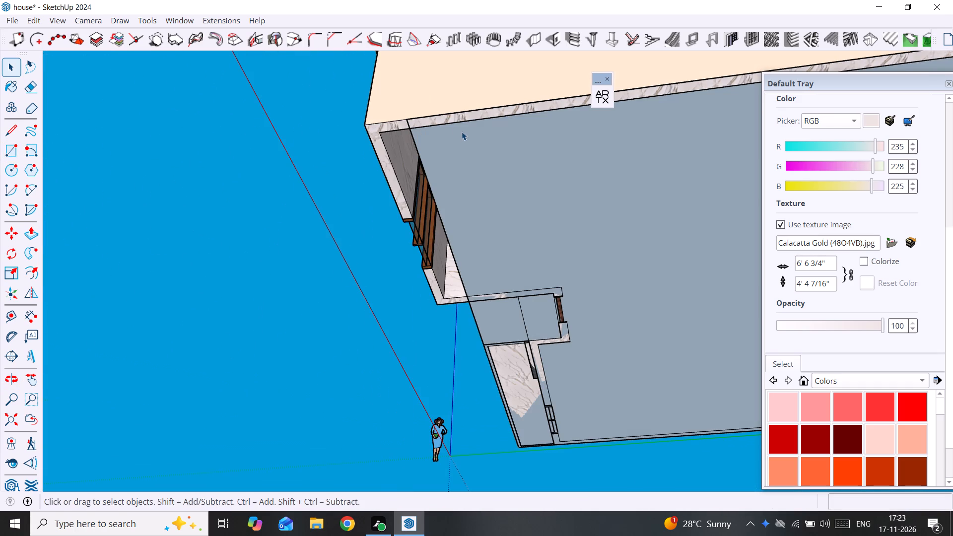
double_click(464, 136)
right_click(464, 136)
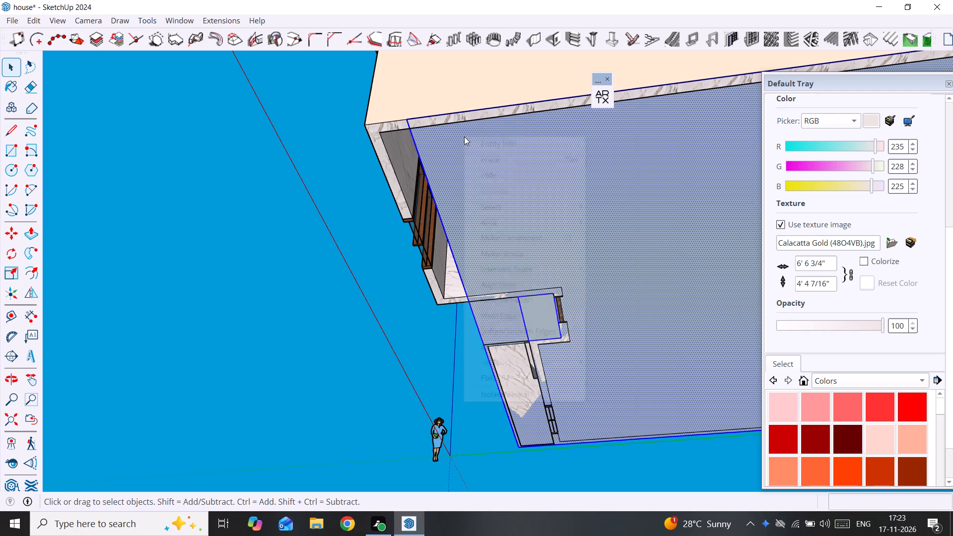
left_click(516, 260)
Open the base group and extrude its large face 6" downward into a slab.
triple_click(521, 180)
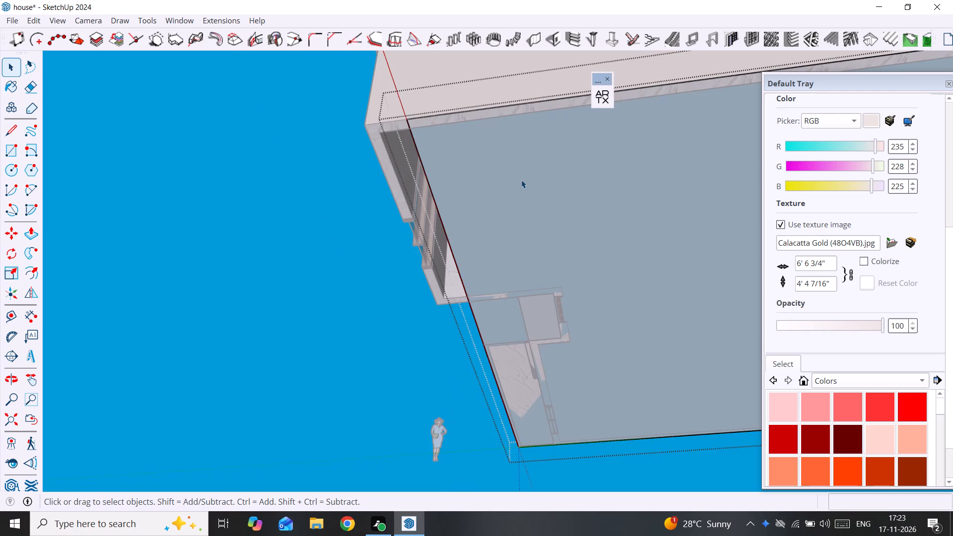
left_click(521, 180)
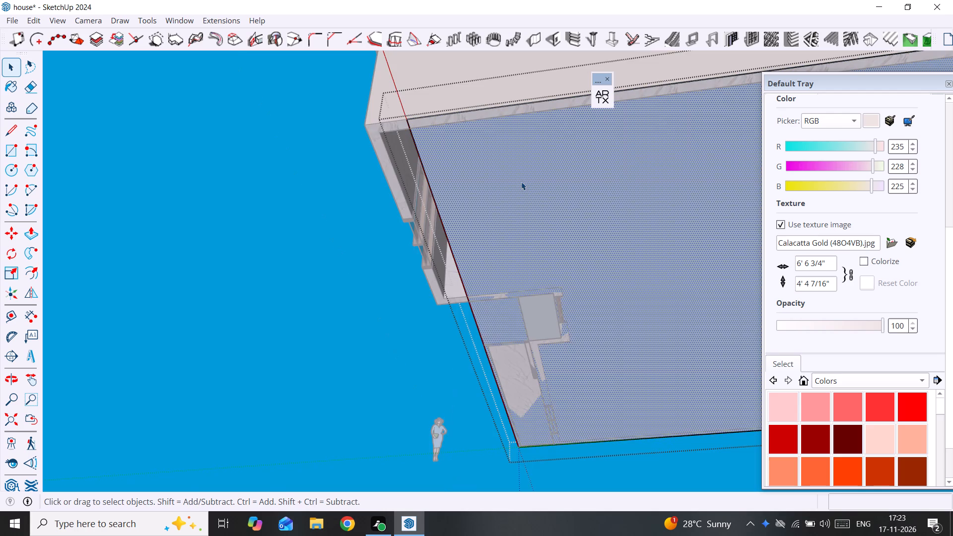
key("p")
left_click(522, 183)
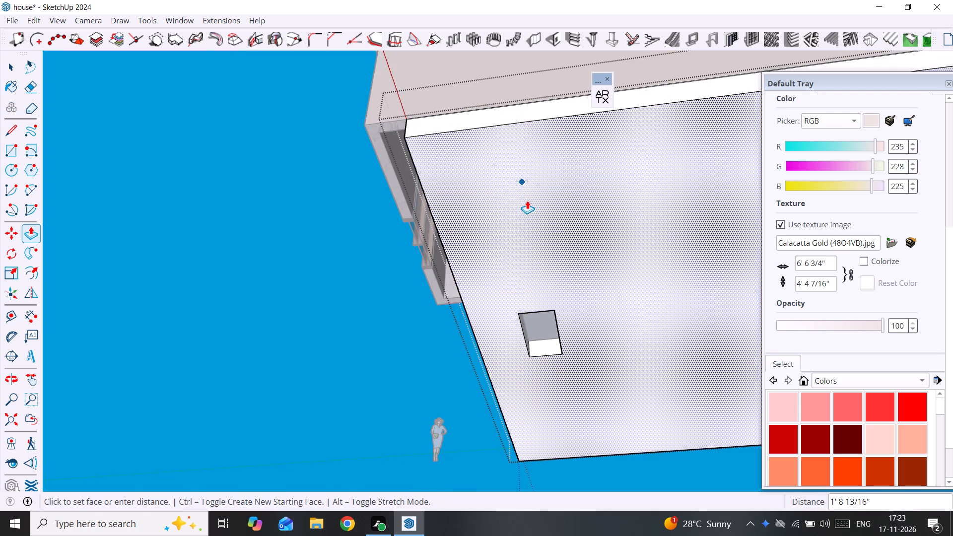
type("6\"")
key("Return")
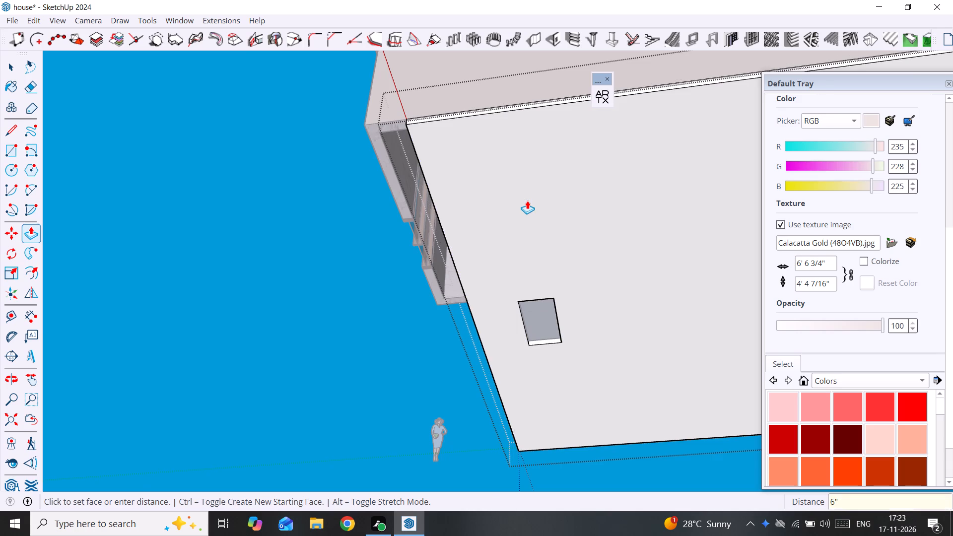
Pull the base slab's front side face out to the outer corner of the projecting stone wall beside the entrance.
scroll(379, 172, "up", 4)
middle_click_drag(428, 139, 682, 190)
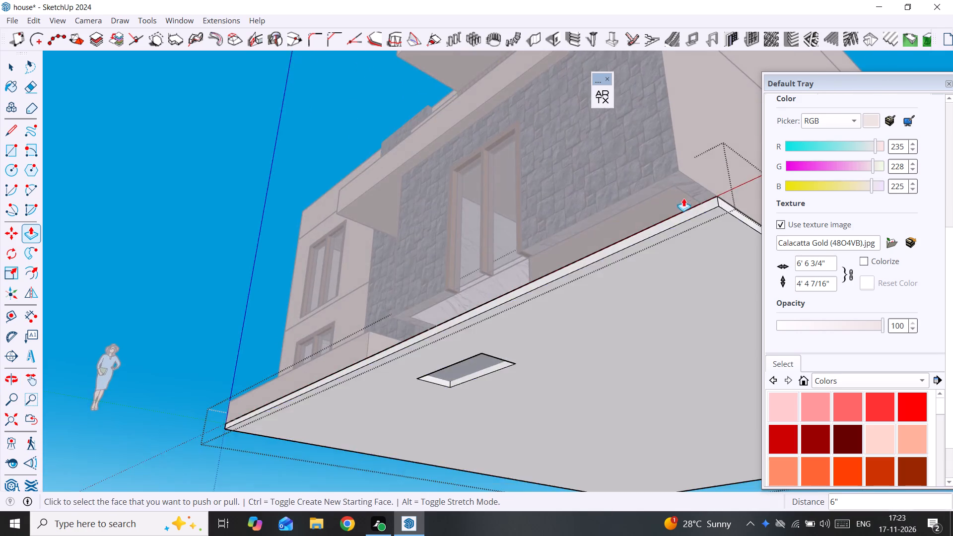
scroll(683, 199, "up", 8)
left_click(701, 246)
scroll(507, 172, "down", 7)
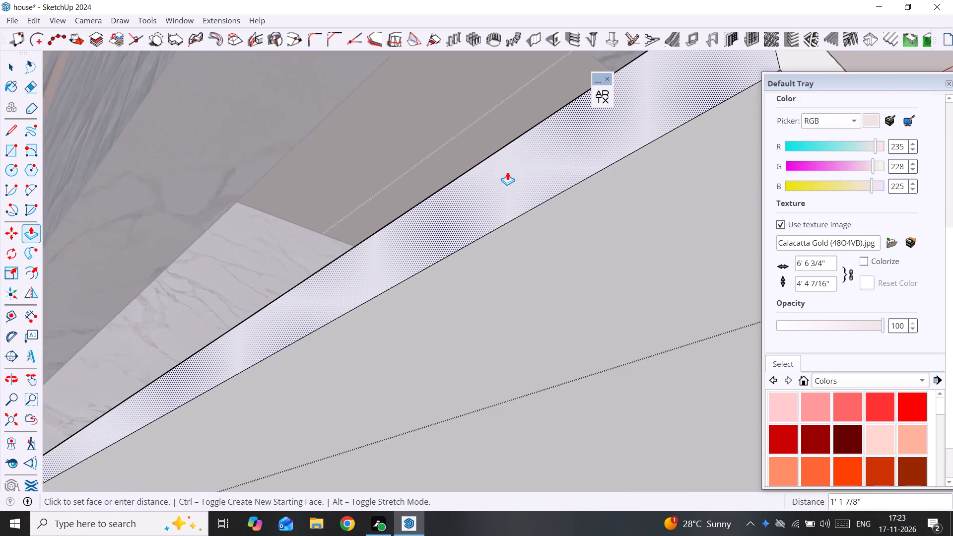
scroll(507, 172, "down", 16)
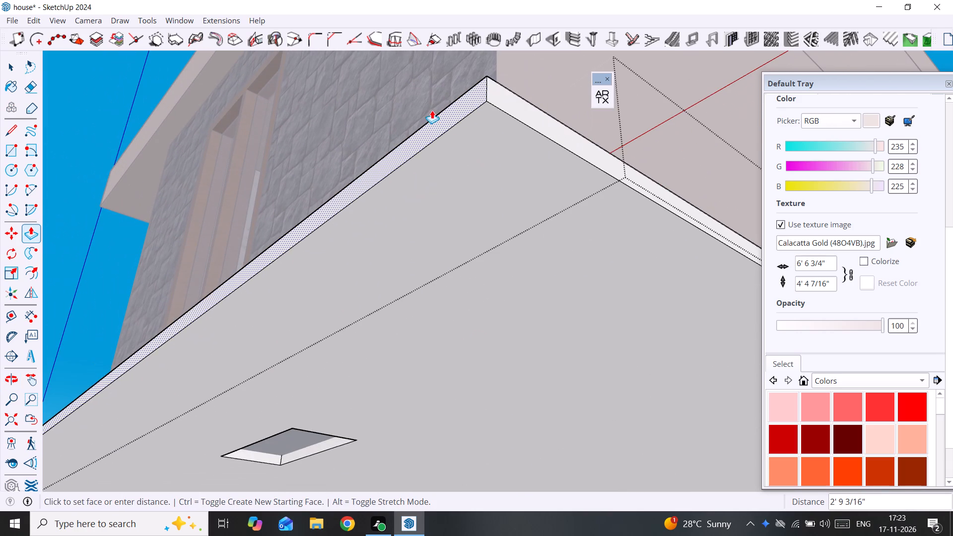
left_click(483, 69)
key("space")
scroll(457, 111, "down", 5)
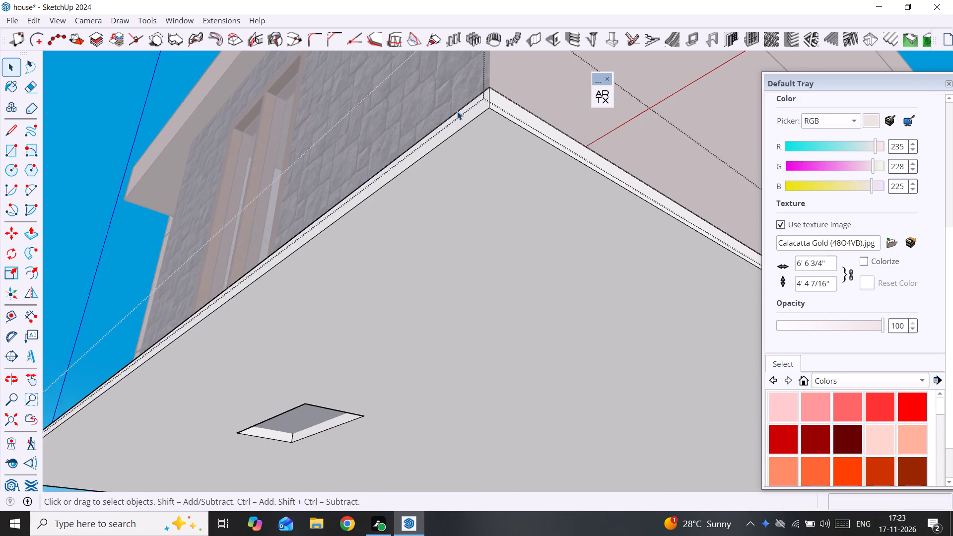
scroll(457, 111, "down", 12)
middle_click_drag(364, 188, 704, 412)
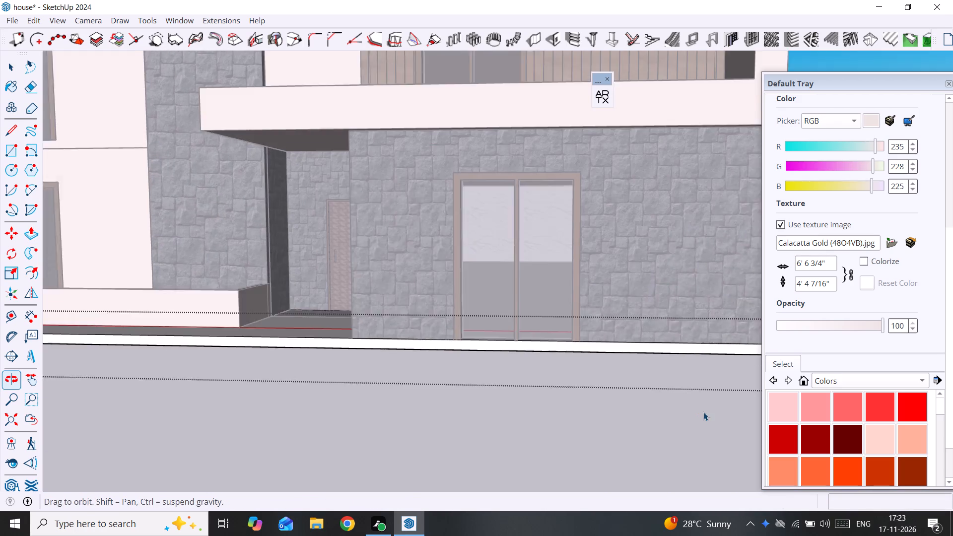
Close the base slab group.
scroll(575, 350, "down", 16)
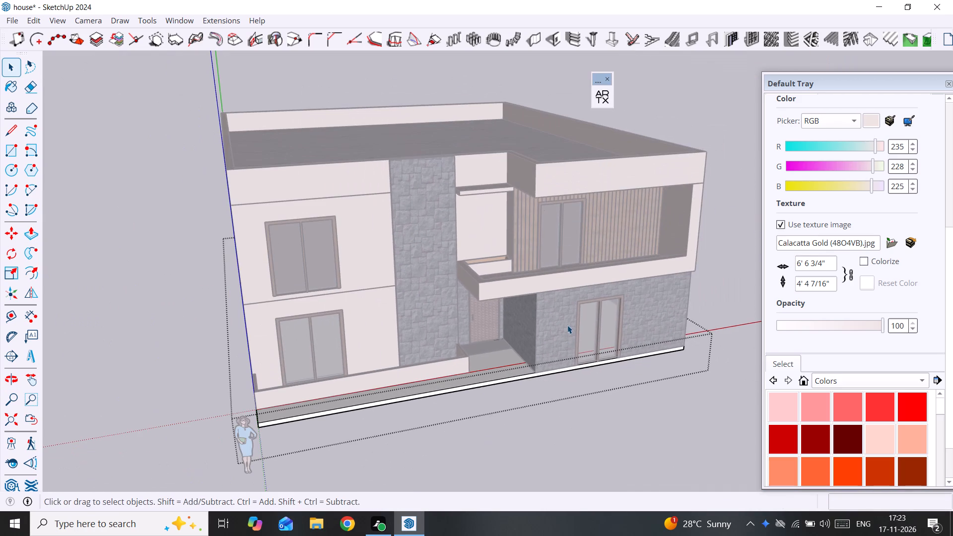
middle_click_drag(567, 328, 579, 370)
left_click(616, 436)
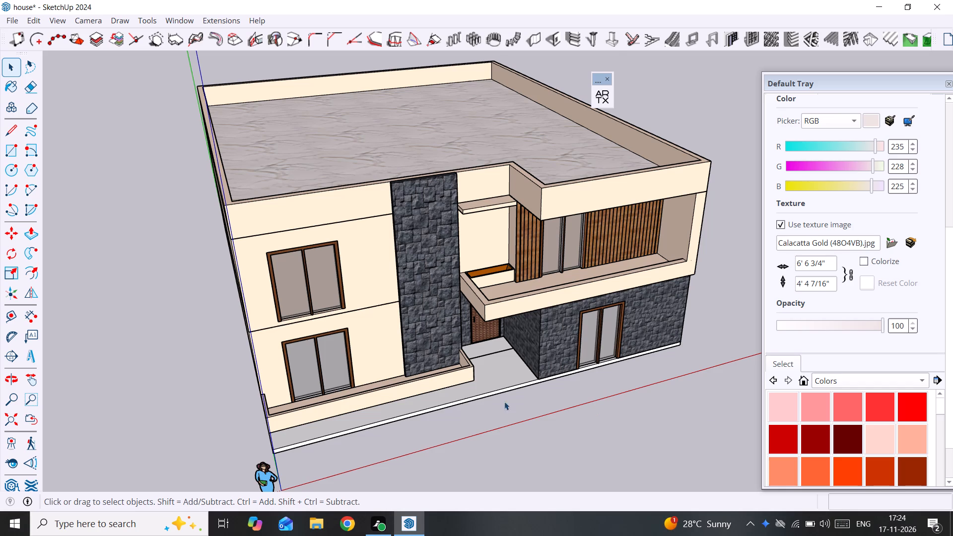
Reopen the base slab group at its front edge for editing.
scroll(454, 398, "up", 3)
double_click(452, 398)
scroll(452, 400, "up", 5)
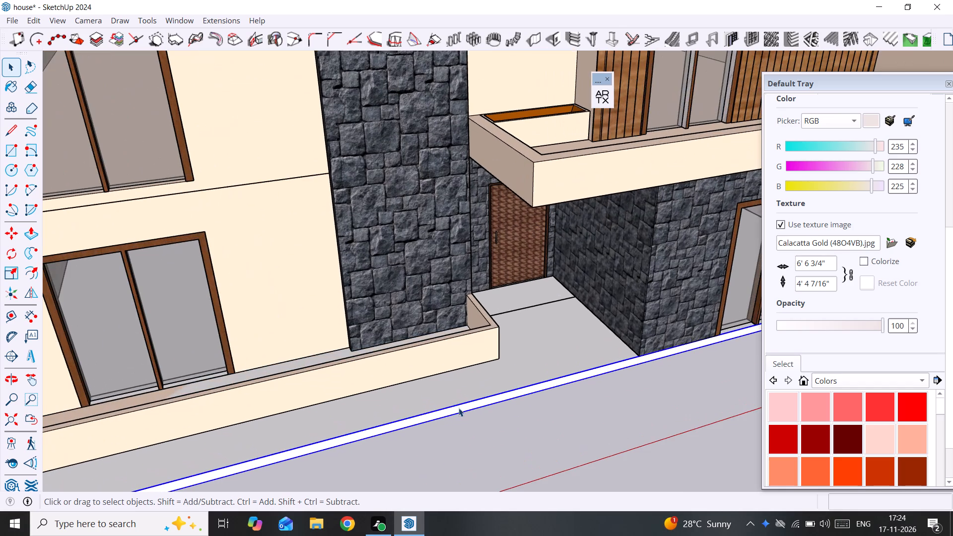
scroll(459, 408, "up", 2)
left_click(459, 408)
left_click(459, 408)
double_click(459, 408)
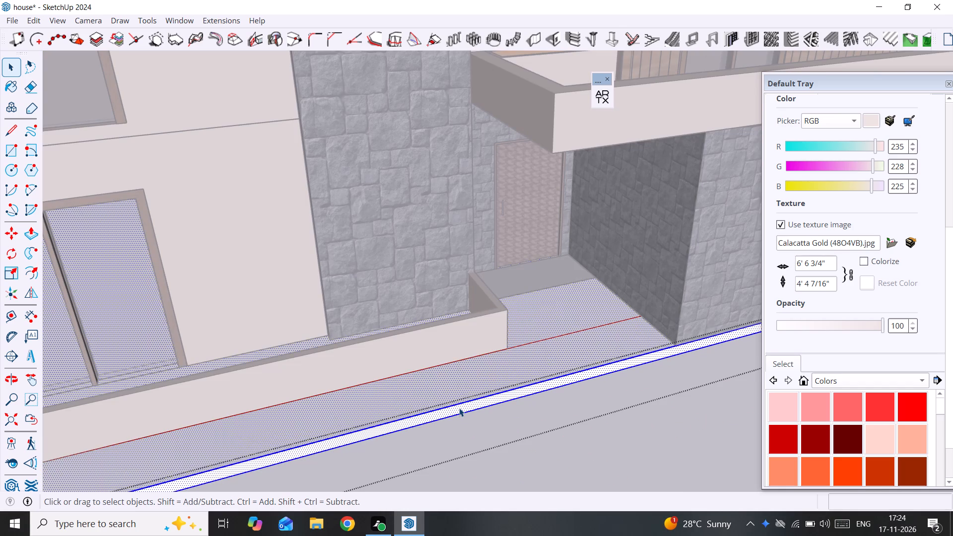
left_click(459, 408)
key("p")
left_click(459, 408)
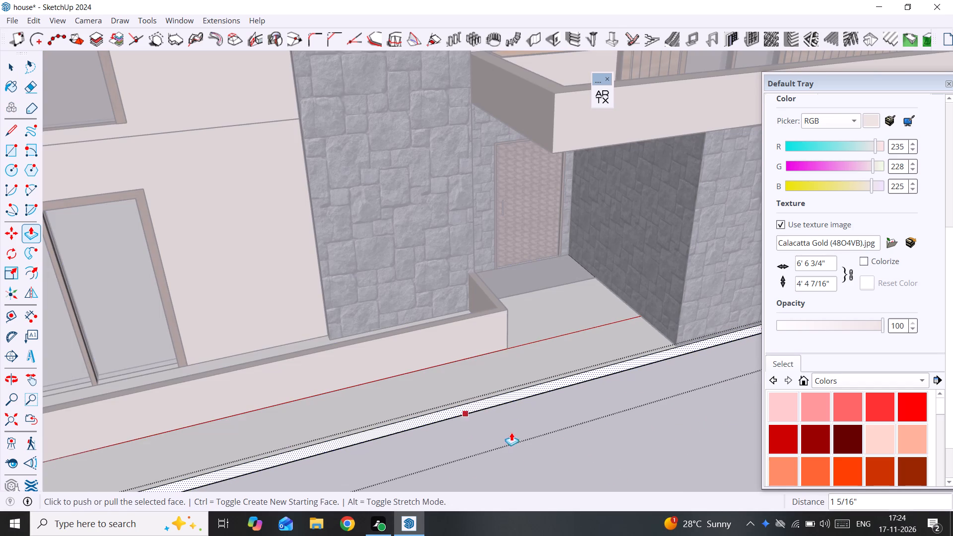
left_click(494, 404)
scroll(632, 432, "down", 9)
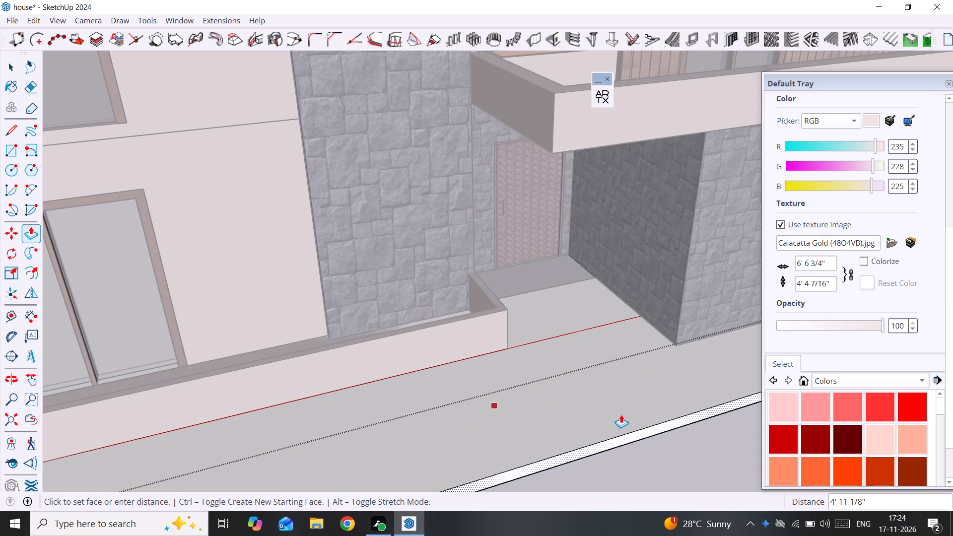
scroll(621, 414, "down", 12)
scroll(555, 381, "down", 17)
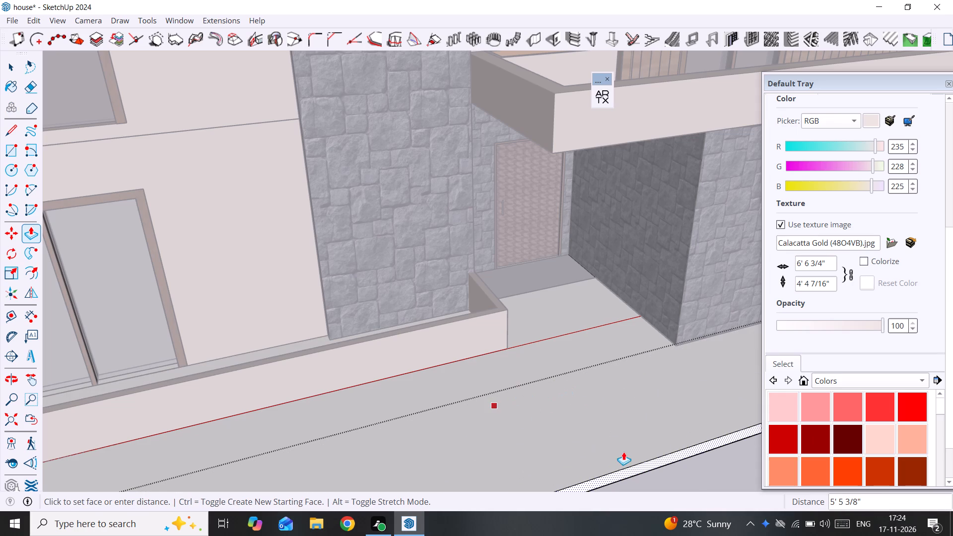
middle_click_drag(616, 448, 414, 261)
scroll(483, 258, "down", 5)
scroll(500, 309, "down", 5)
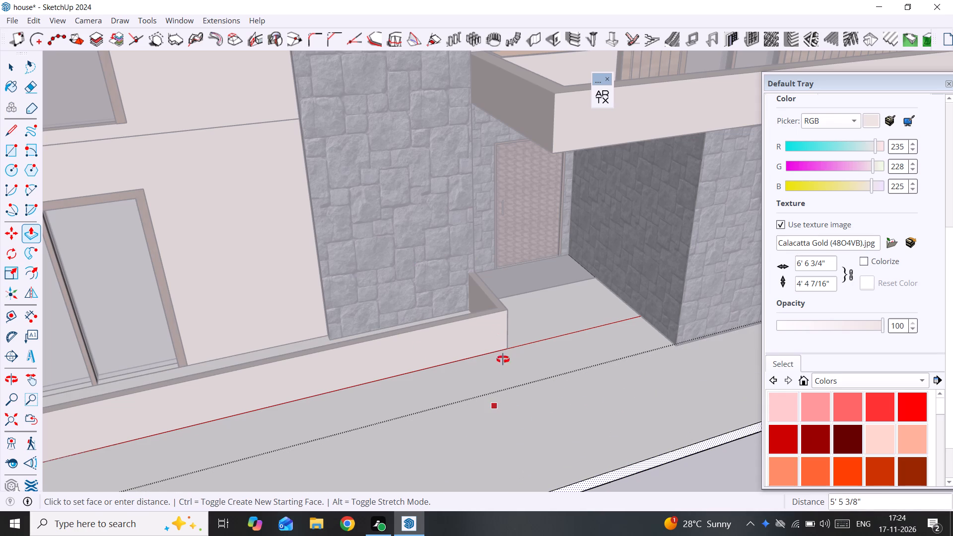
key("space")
Extrude the base slab's front side face outward by 7' and close the slab group.
scroll(574, 366, "down", 5)
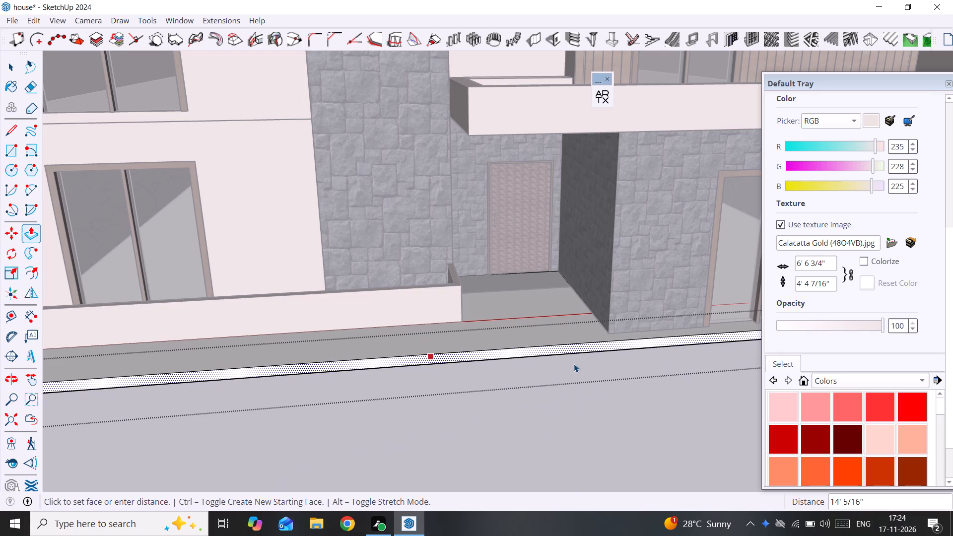
middle_click_drag(318, 409, 613, 386)
middle_click_drag(613, 386, 630, 385)
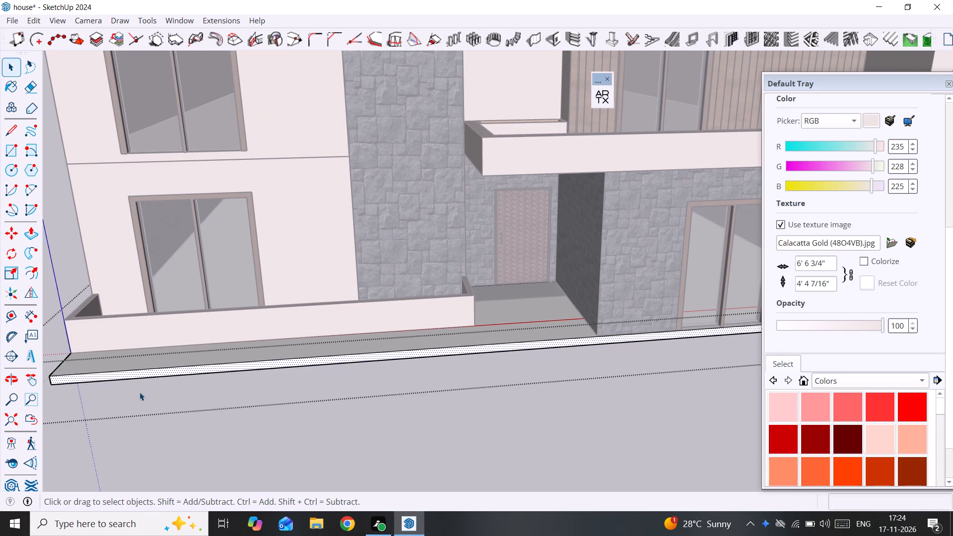
middle_click_drag(99, 396, 324, 402)
middle_click_drag(324, 402, 324, 425)
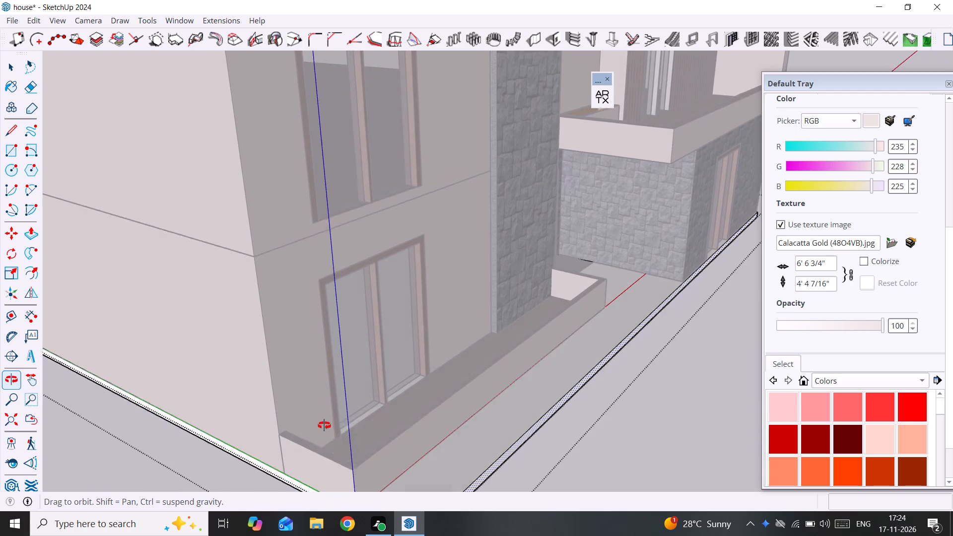
middle_click_drag(324, 425, 322, 434)
left_click(322, 434)
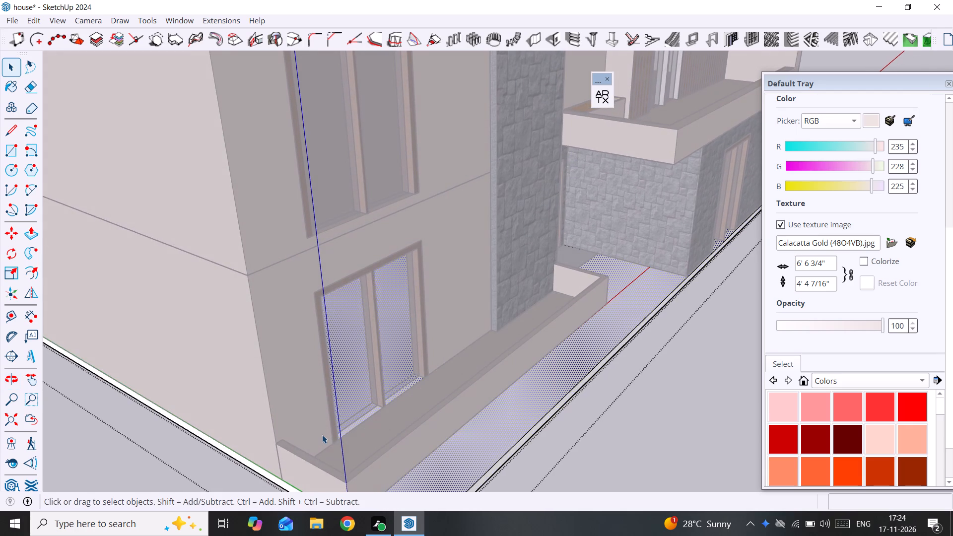
scroll(322, 435, "down", 4)
middle_click_drag(496, 427, 430, 351, "shift")
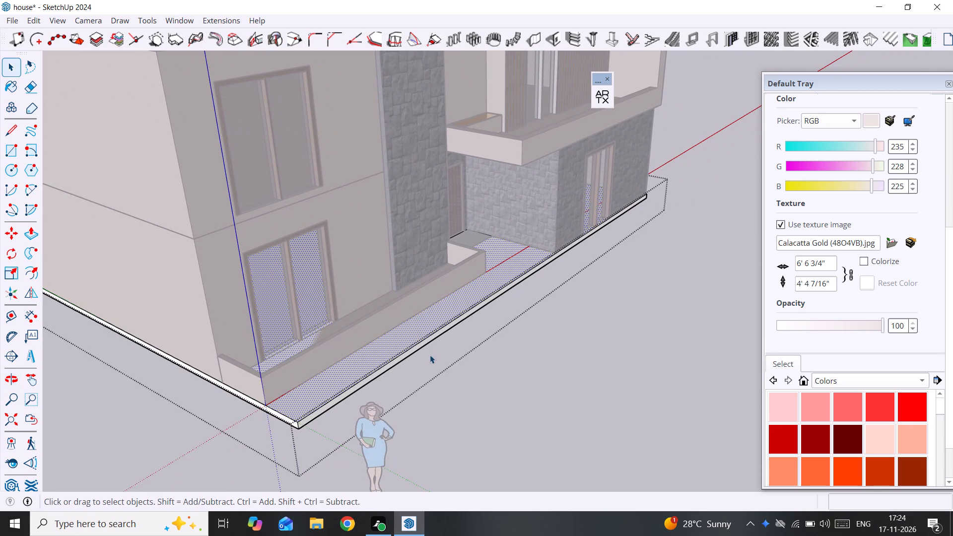
scroll(338, 407, "up", 4)
left_click(296, 418)
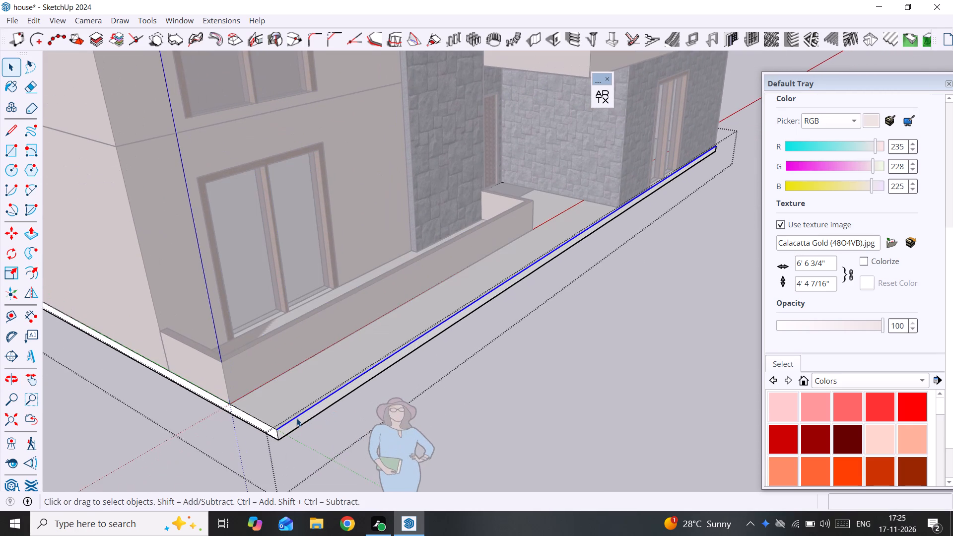
left_click(296, 418)
left_click(296, 423)
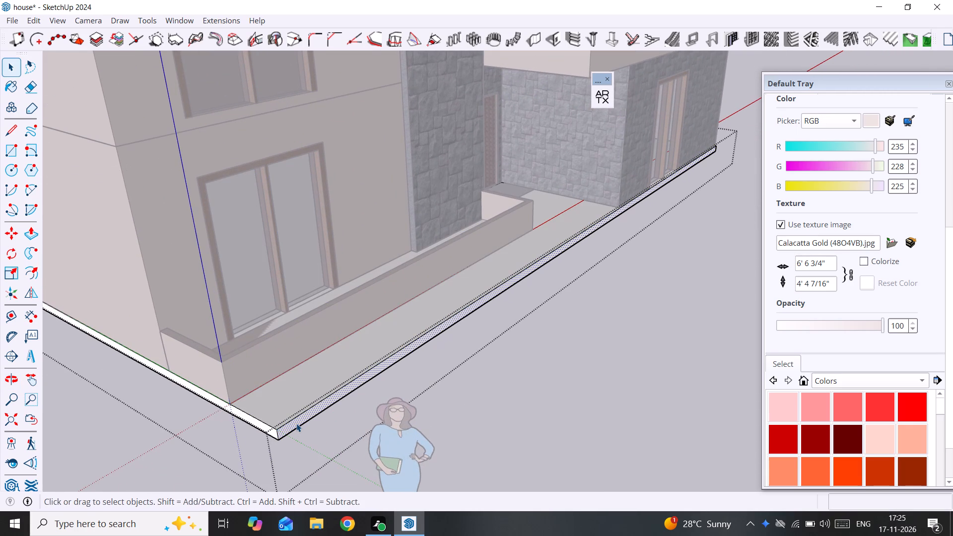
key("p")
left_click(296, 423)
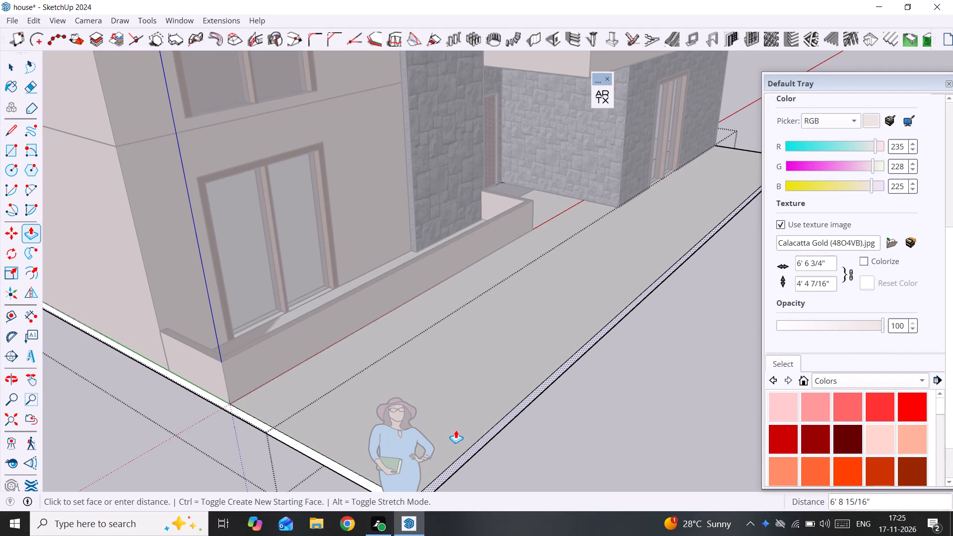
type("7'")
key("Return")
key("space")
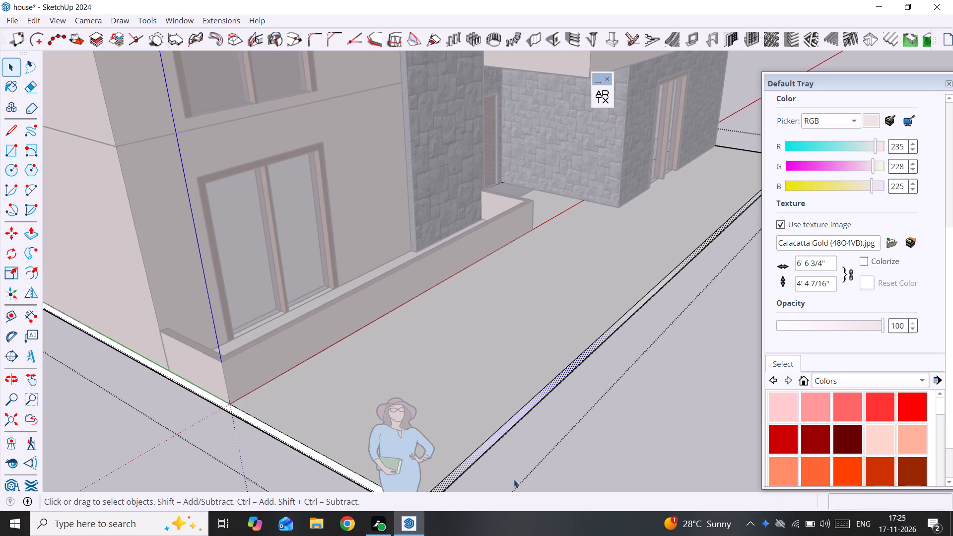
left_click(653, 456)
Open the front planter group, delete the floor face inside its walls, and close the group.
scroll(567, 387, "up", 1)
middle_click_drag(565, 386, 563, 386)
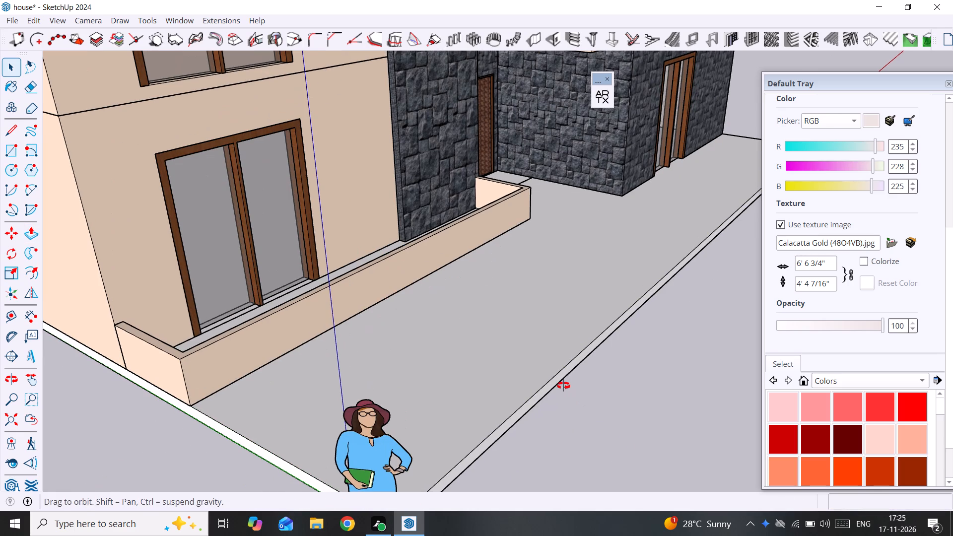
middle_click_drag(563, 386, 425, 484)
scroll(288, 227, "up", 2)
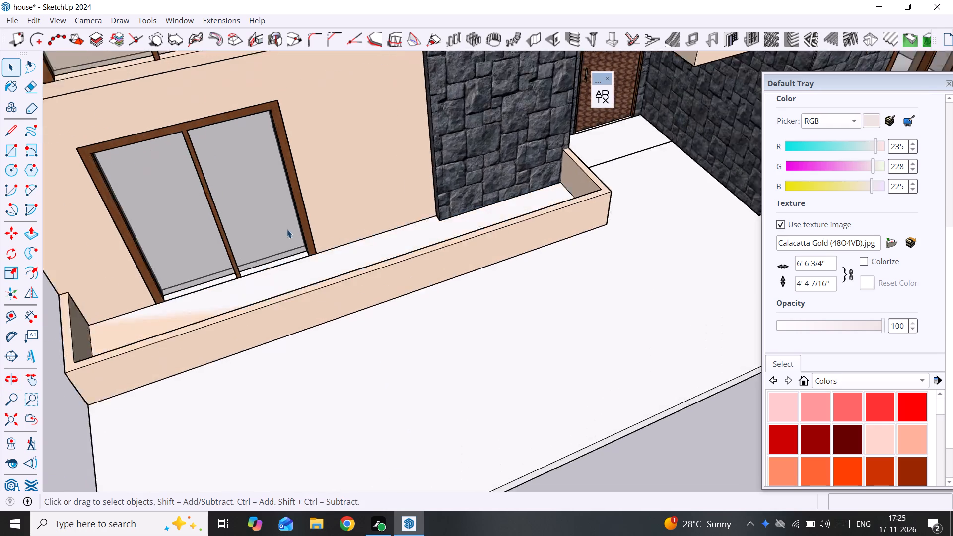
scroll(287, 229, "up", 2)
left_click(301, 281)
double_click(301, 281)
left_click(302, 284)
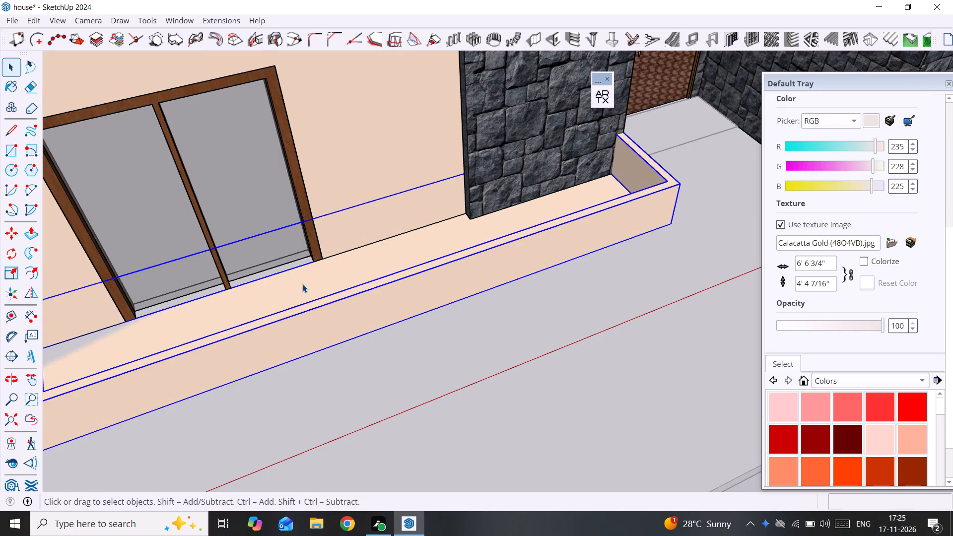
triple_click(302, 284)
left_click(304, 285)
left_click(305, 285)
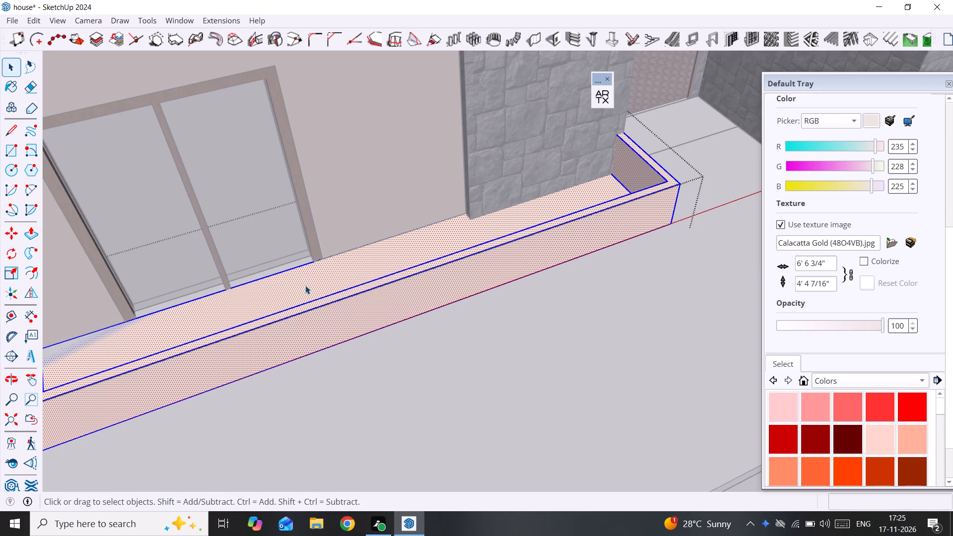
key("Delete")
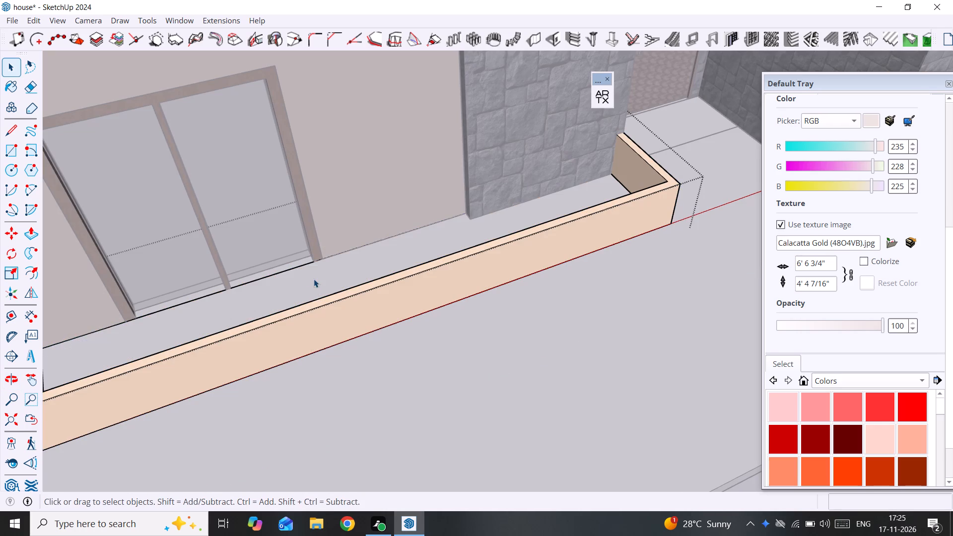
middle_click_drag(314, 279, 407, 253)
scroll(407, 253, "down", 2)
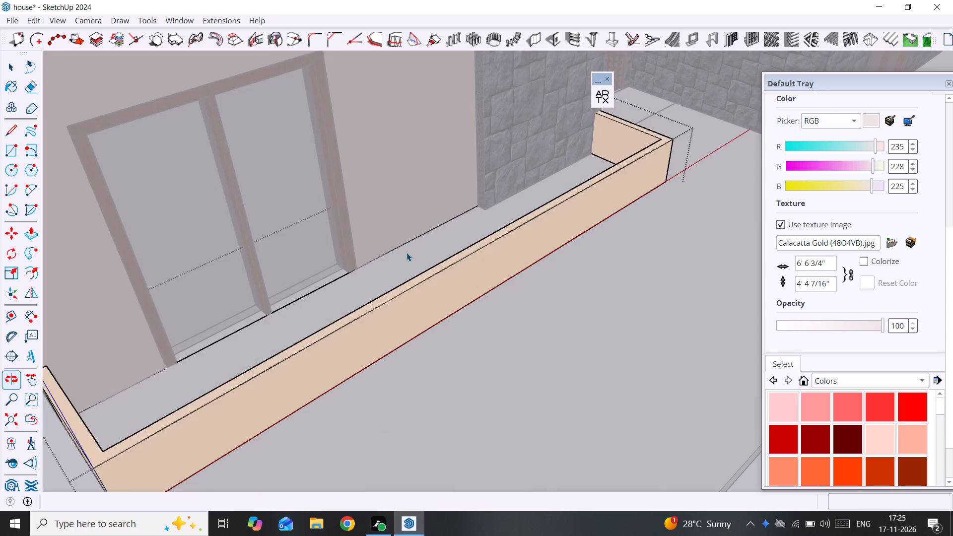
scroll(407, 253, "down", 19)
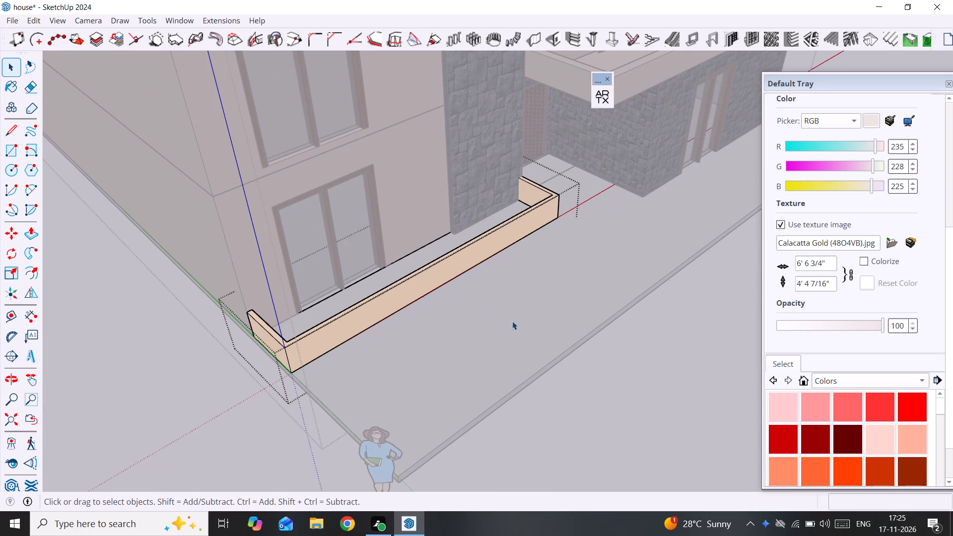
left_click(642, 396)
left_click(648, 405)
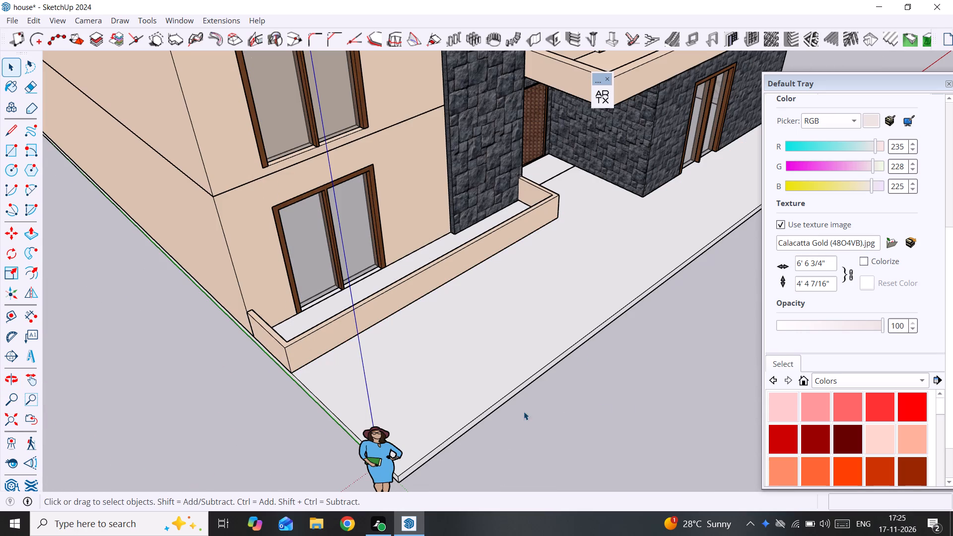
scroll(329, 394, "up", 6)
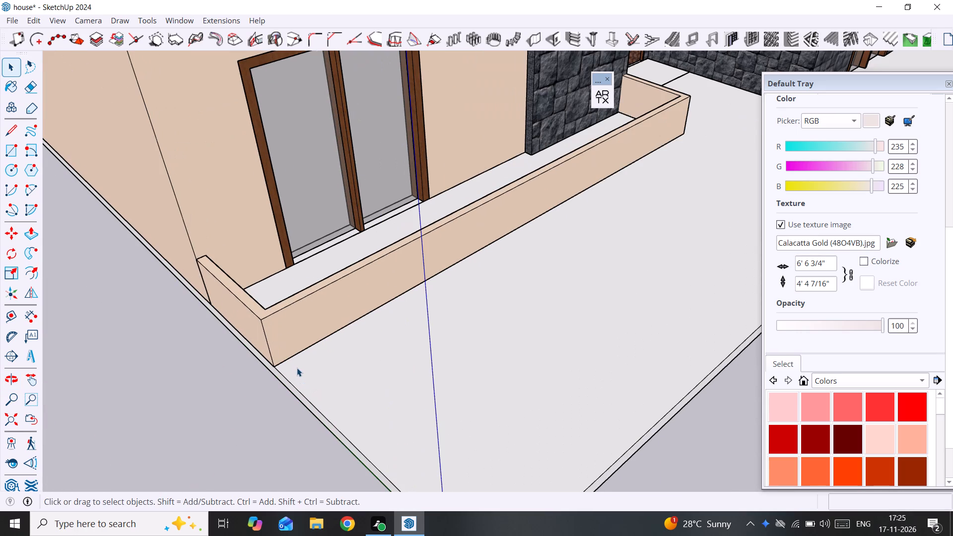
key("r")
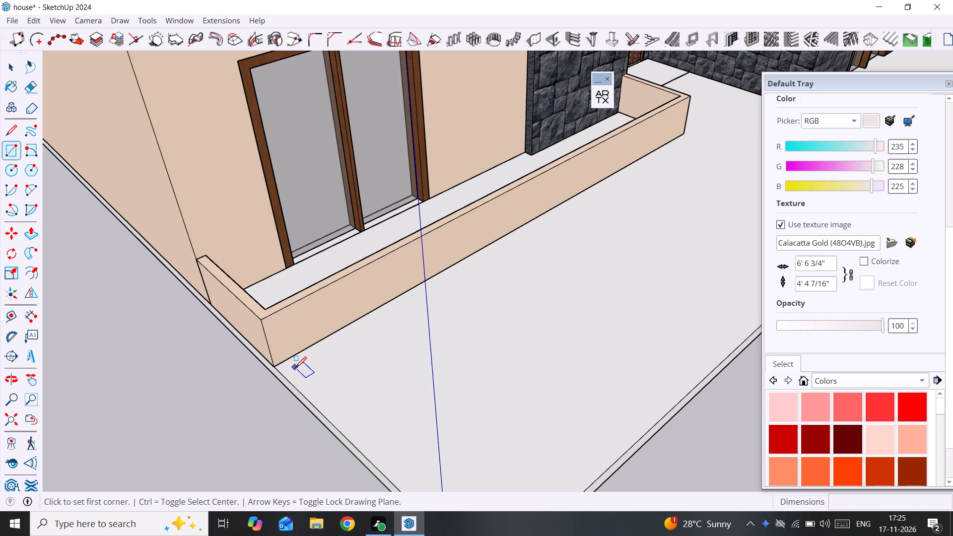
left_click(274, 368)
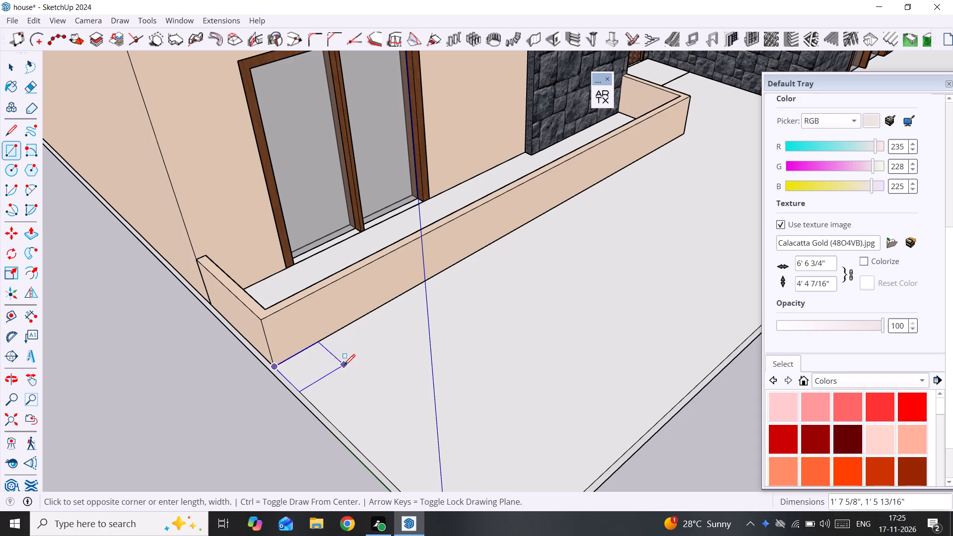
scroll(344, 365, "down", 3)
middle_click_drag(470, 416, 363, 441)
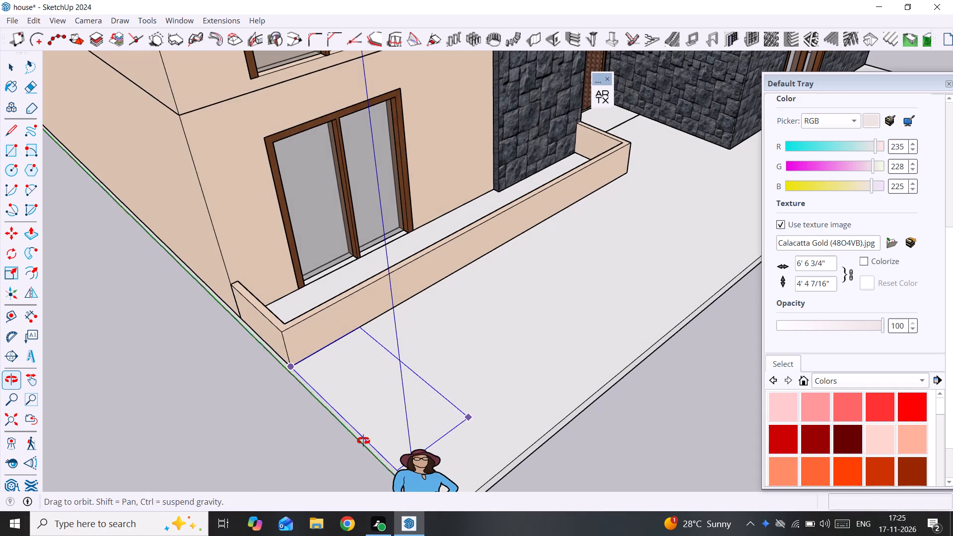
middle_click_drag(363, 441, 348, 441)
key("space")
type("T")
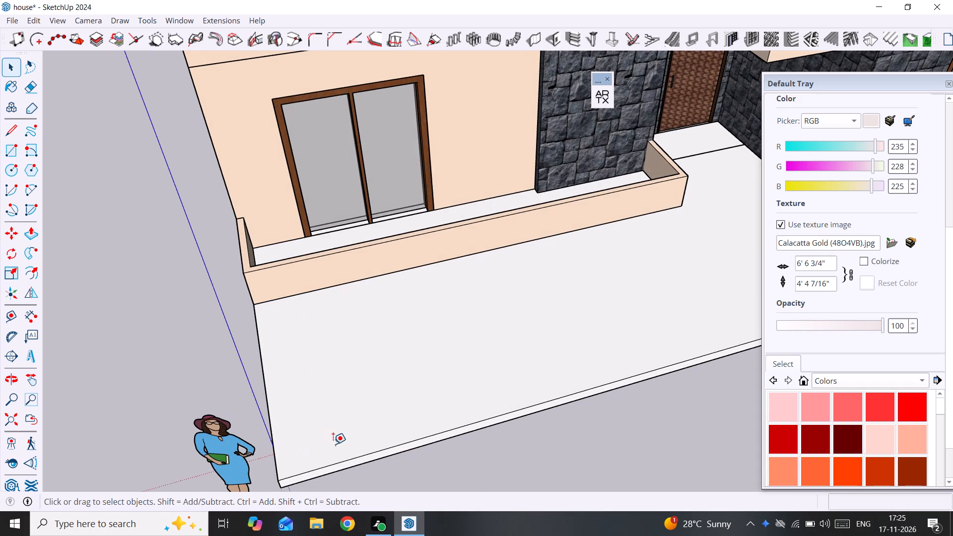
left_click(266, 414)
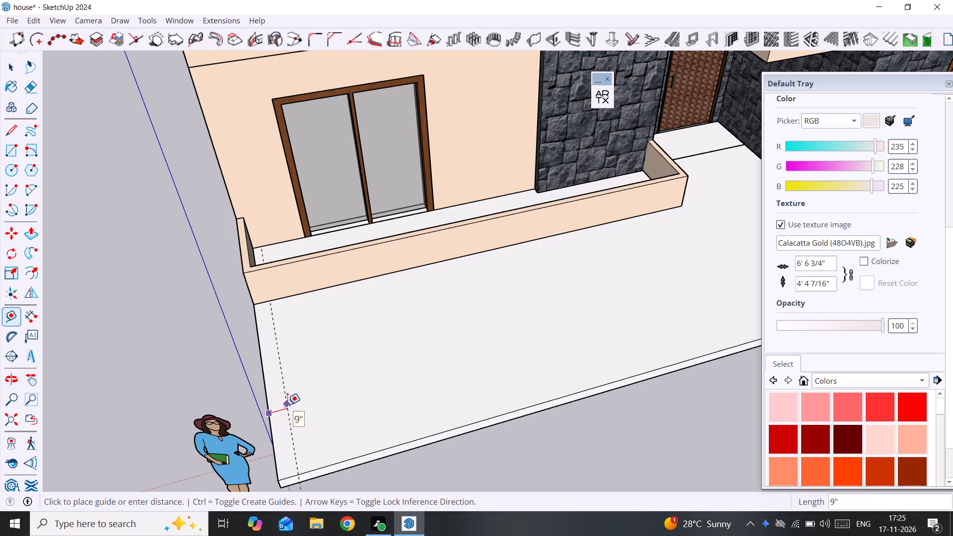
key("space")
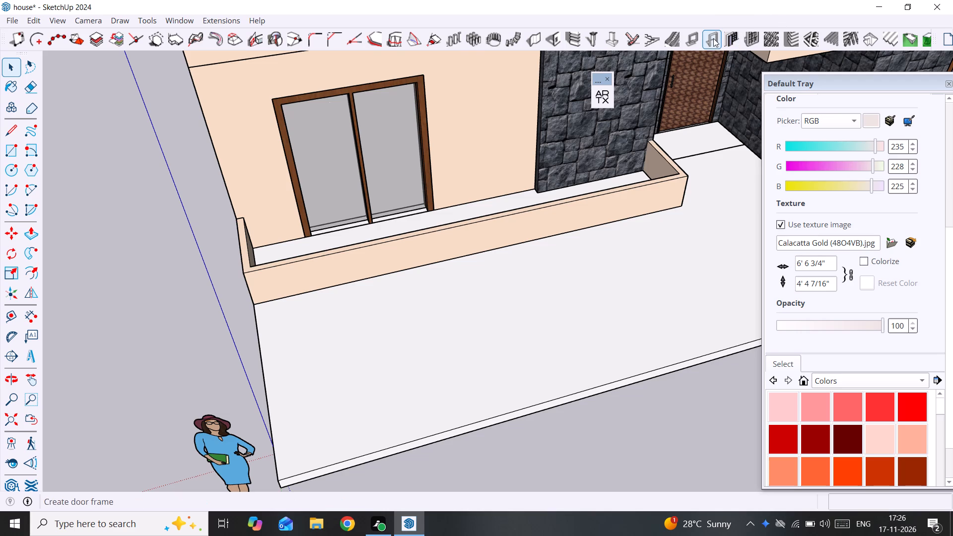
Configure a vertical wall with a thickness of 6" and a height of 6'.
left_click(535, 41)
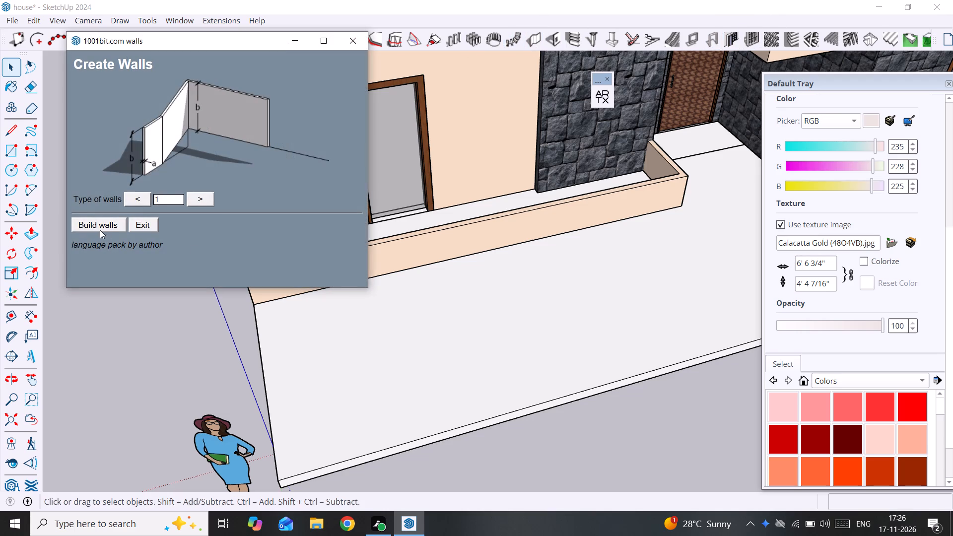
left_click(100, 222)
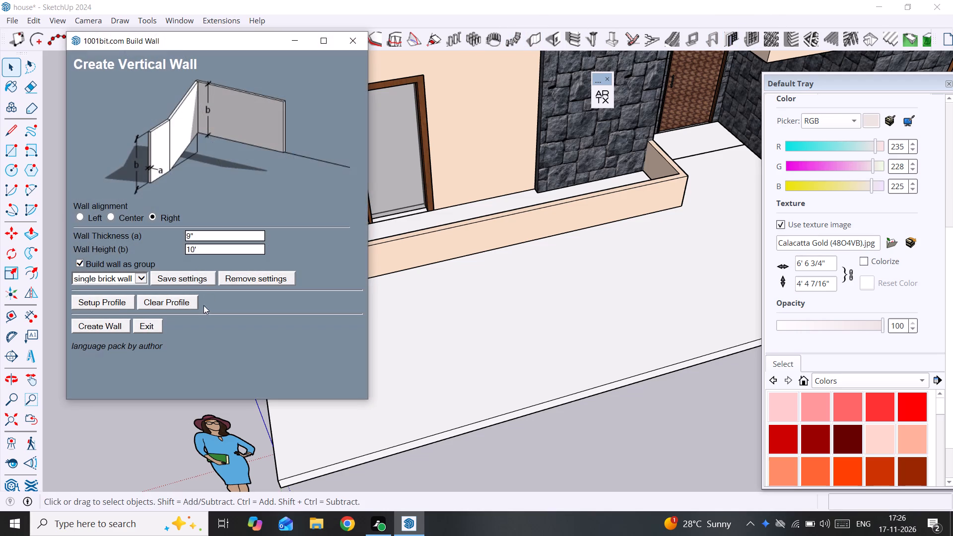
left_click(228, 233)
left_click(206, 250)
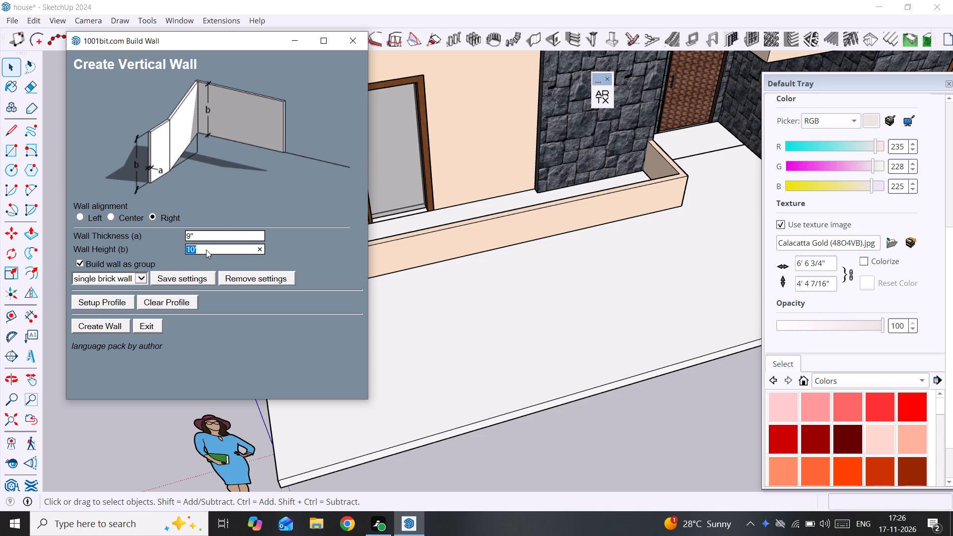
key("BackSpace")
key("BackSpace")
key("BackSpace")
key("BackSpace")
key("BackSpace")
key("BackSpace")
key("BackSpace")
key("BackSpace")
type("6'")
key("Return")
left_click(196, 236)
key("BackSpace")
type("6\"")
key("Return")
Build the boundary wall along the base slab's outer edges, from the front planter's outer corner around both front corners to the stone wall's corner.
left_click(118, 327)
scroll(263, 291, "up", 3)
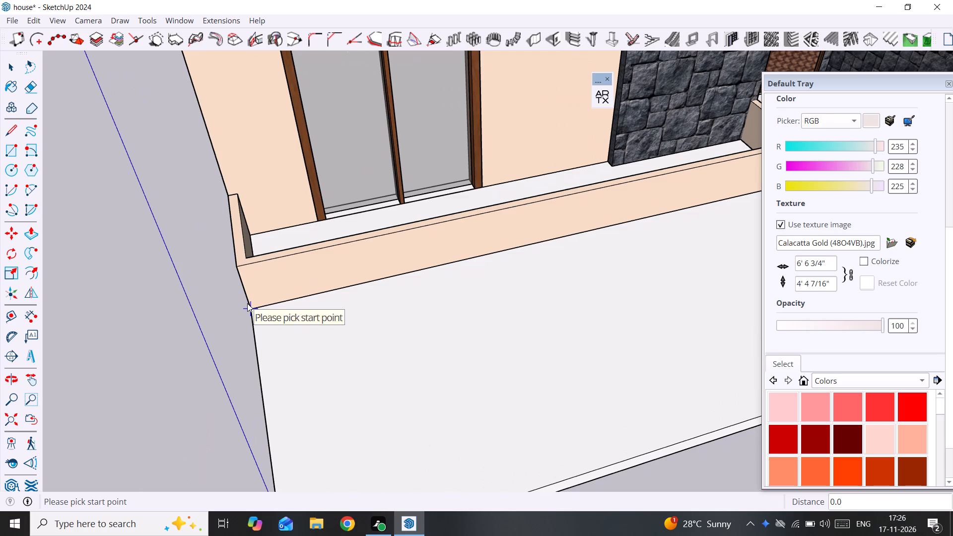
left_click(250, 307)
scroll(299, 370, "down", 3)
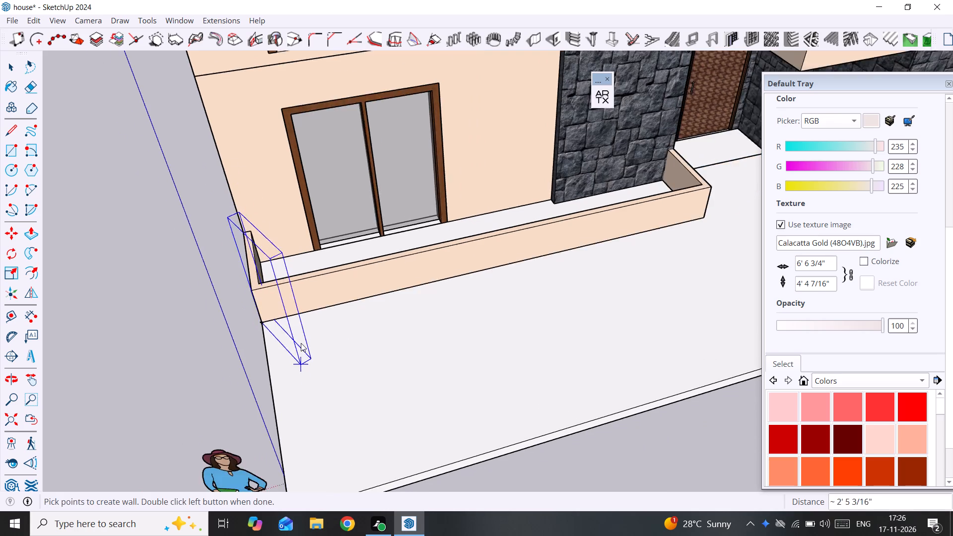
scroll(301, 343, "down", 11)
scroll(300, 394, "up", 8)
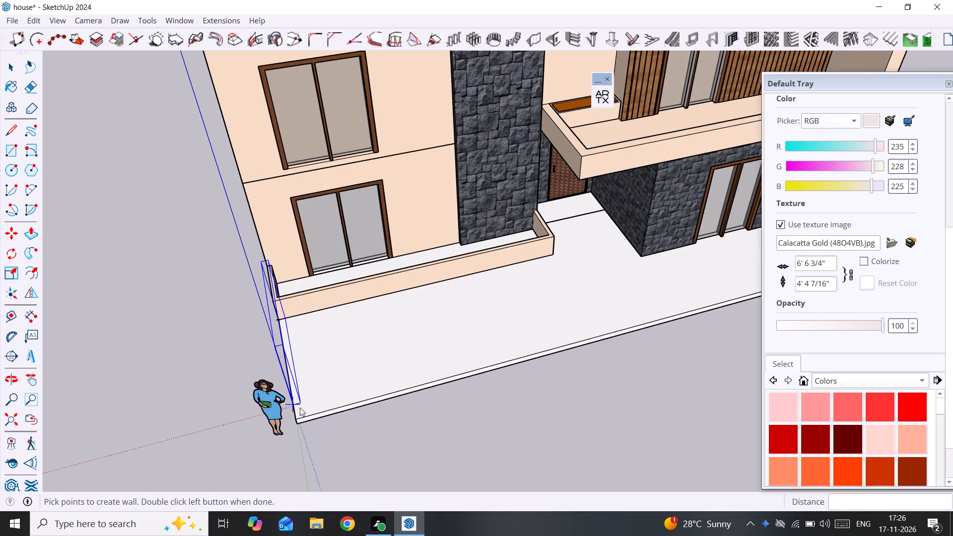
scroll(300, 411, "up", 4)
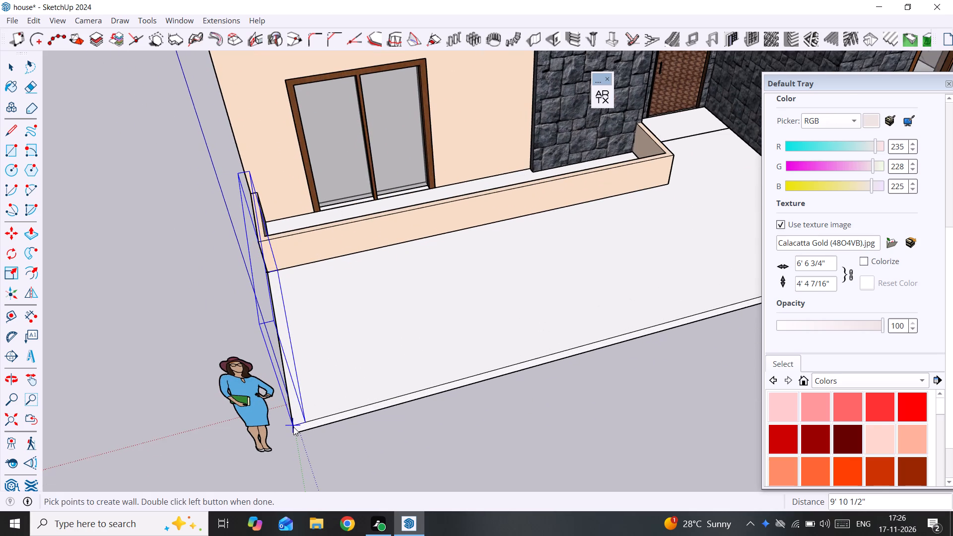
left_click(293, 427)
scroll(368, 397, "down", 11)
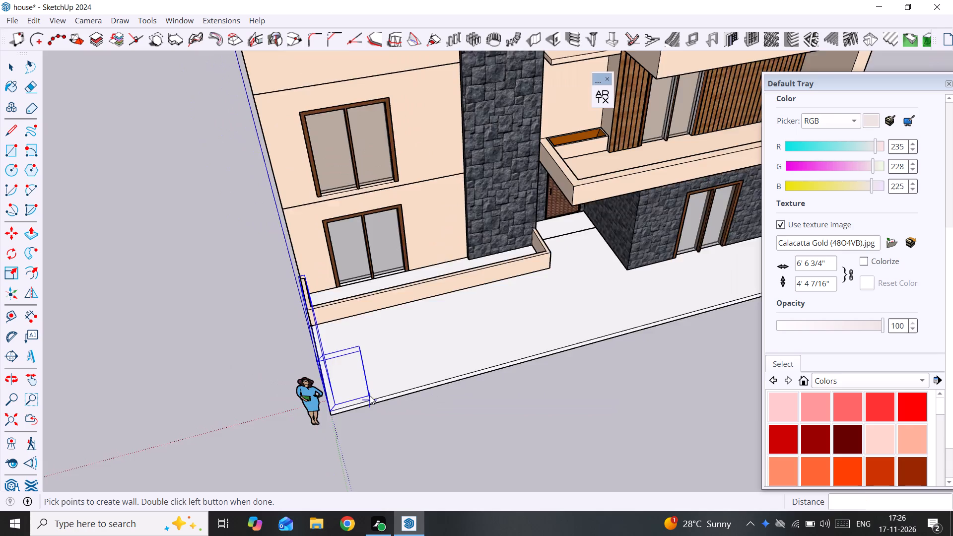
scroll(370, 396, "down", 11)
scroll(584, 346, "up", 18)
scroll(545, 344, "up", 10)
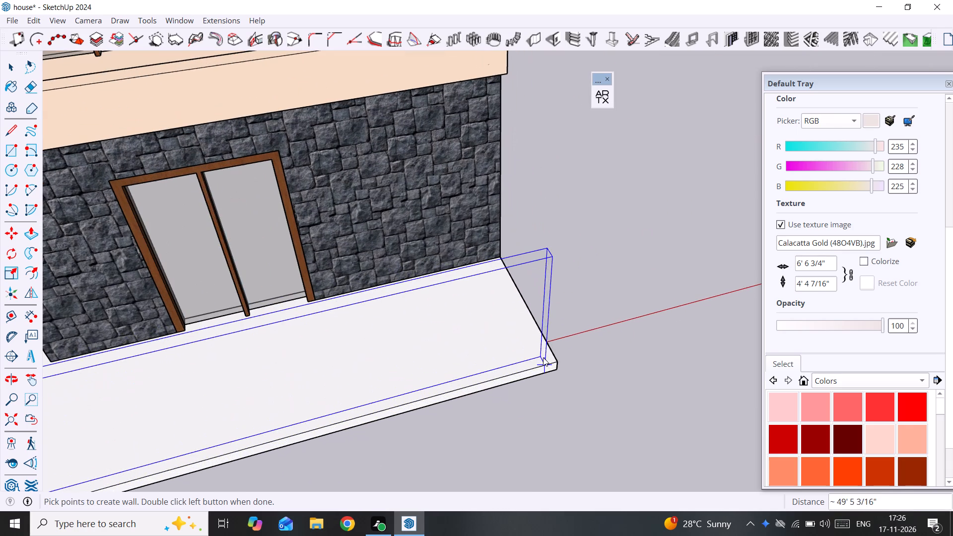
left_click(555, 358)
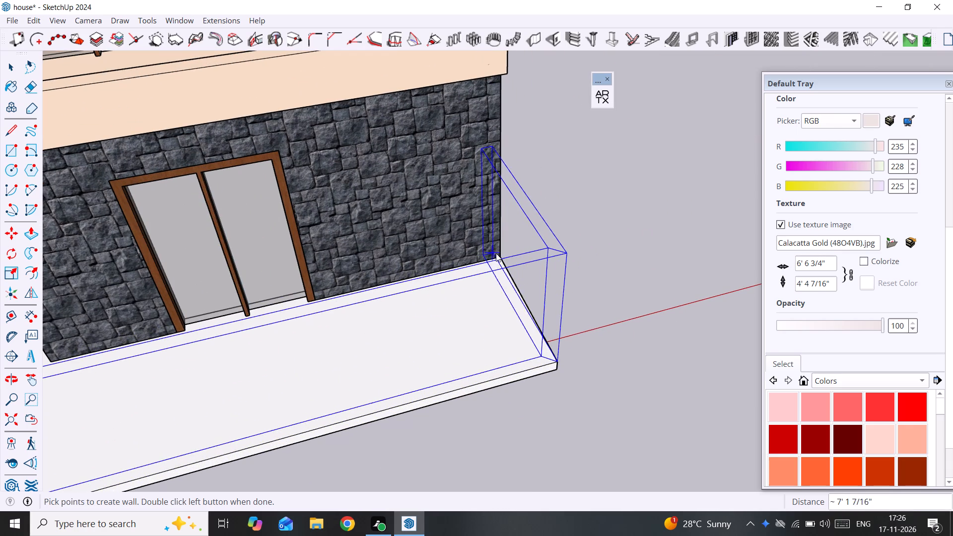
scroll(498, 254, "up", 14)
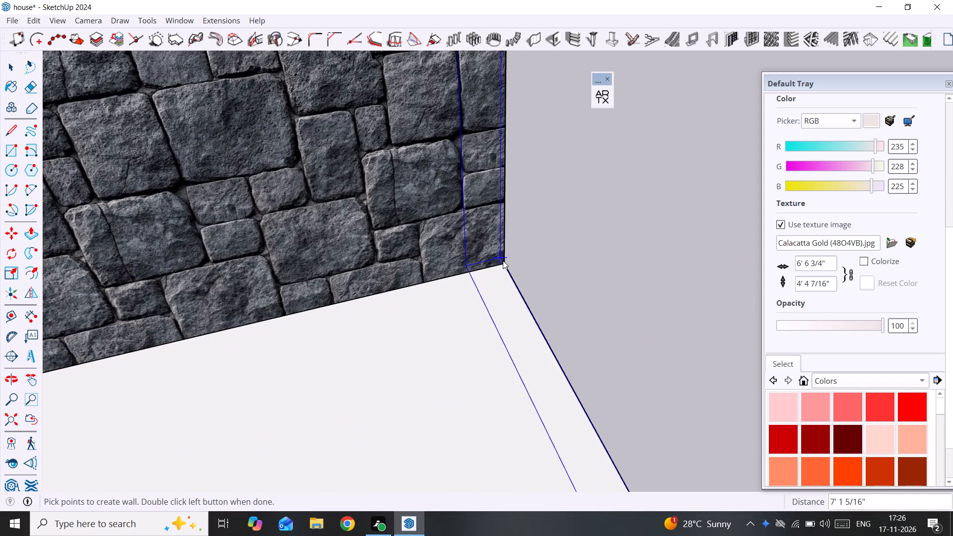
left_click(504, 264)
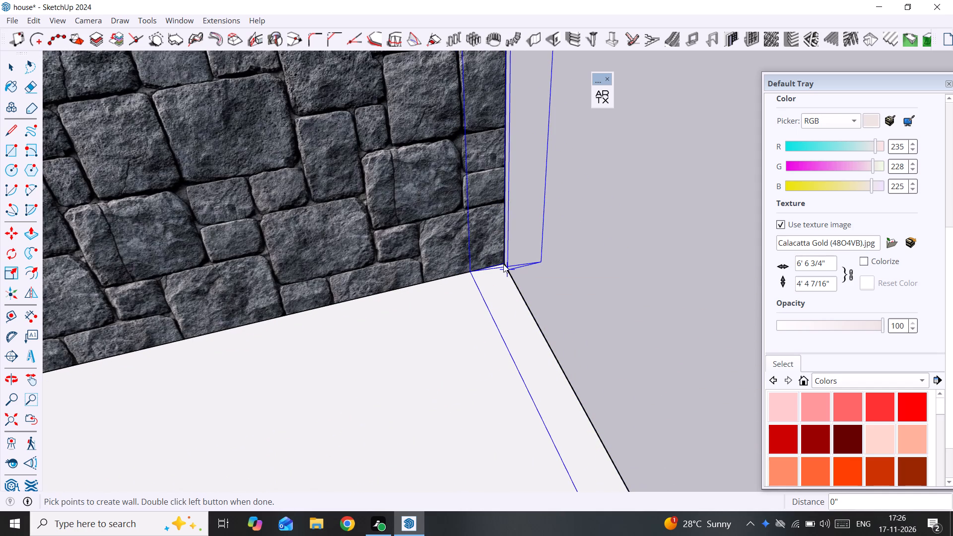
scroll(506, 261, "up", 2)
middle_click_drag(506, 261, 313, 279)
scroll(493, 267, "up", 1)
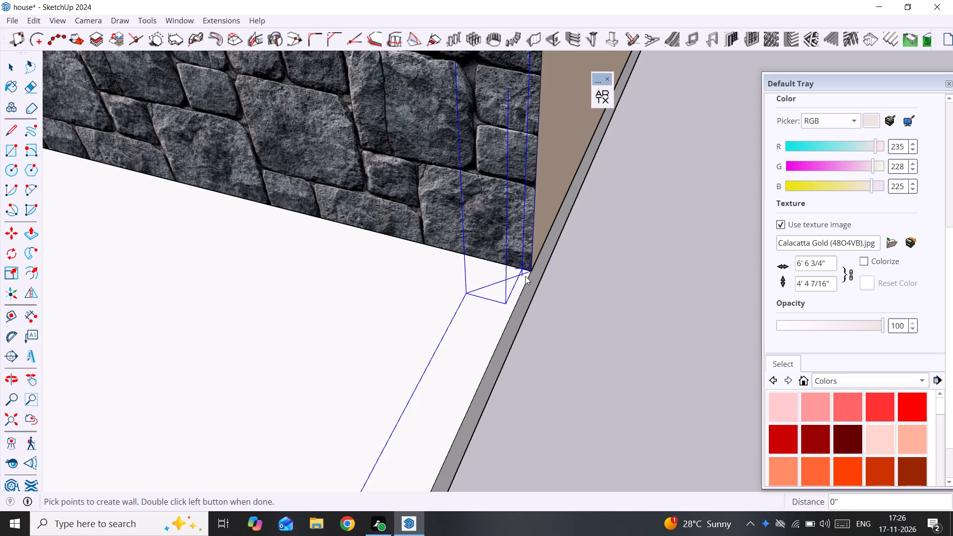
scroll(525, 276, "up", 1)
middle_click_drag(521, 276, 381, 284)
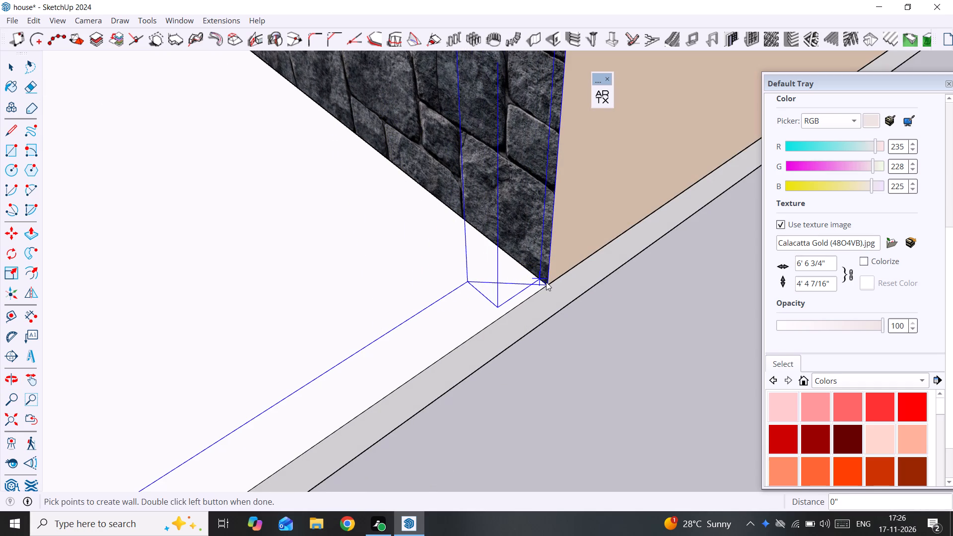
double_click(546, 282)
Inside the boundary wall group, pull the recessed end strip beside the stone wall flush with the outer face and delete the leftover edge.
scroll(529, 300, "down", 17)
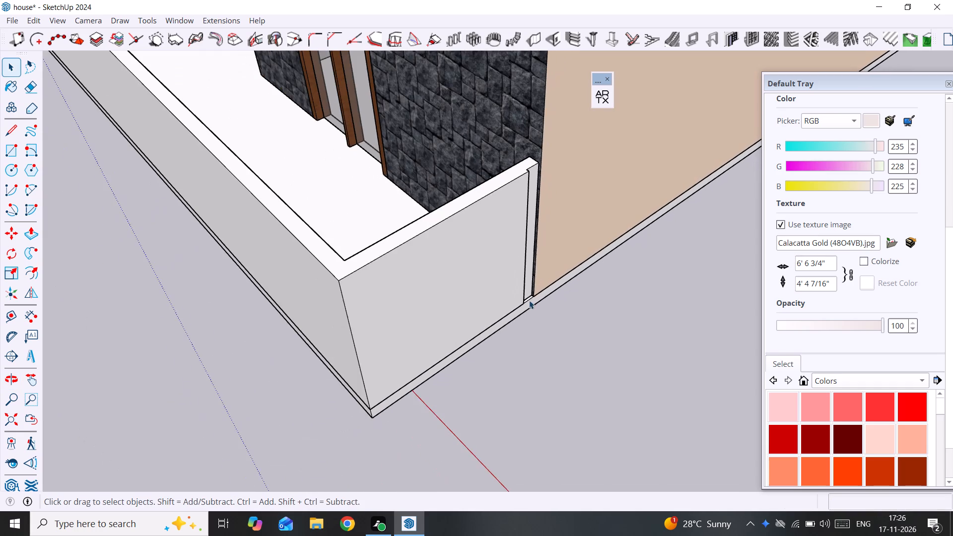
scroll(532, 206, "up", 3)
left_click(531, 177)
scroll(531, 177, "up", 5)
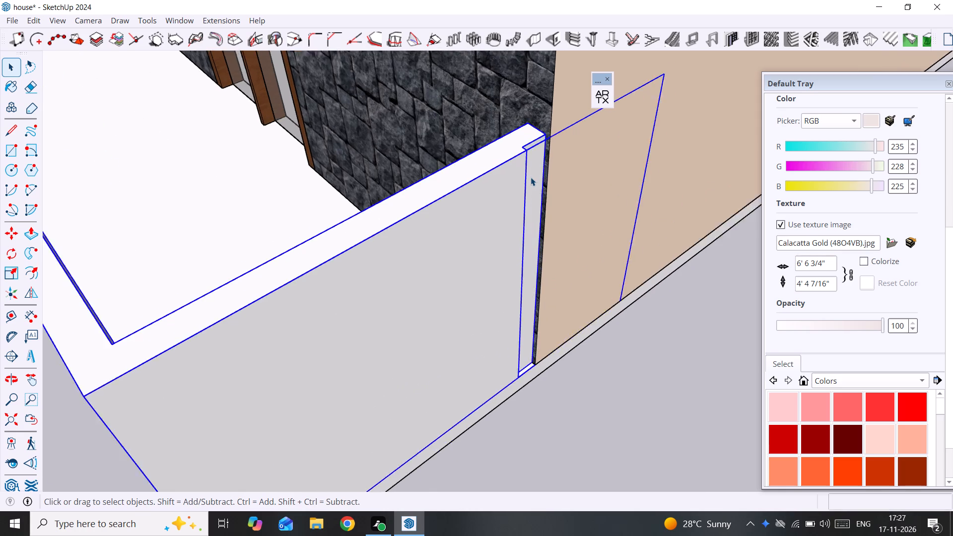
double_click(531, 177)
left_click(533, 168)
key("p")
left_click(534, 166)
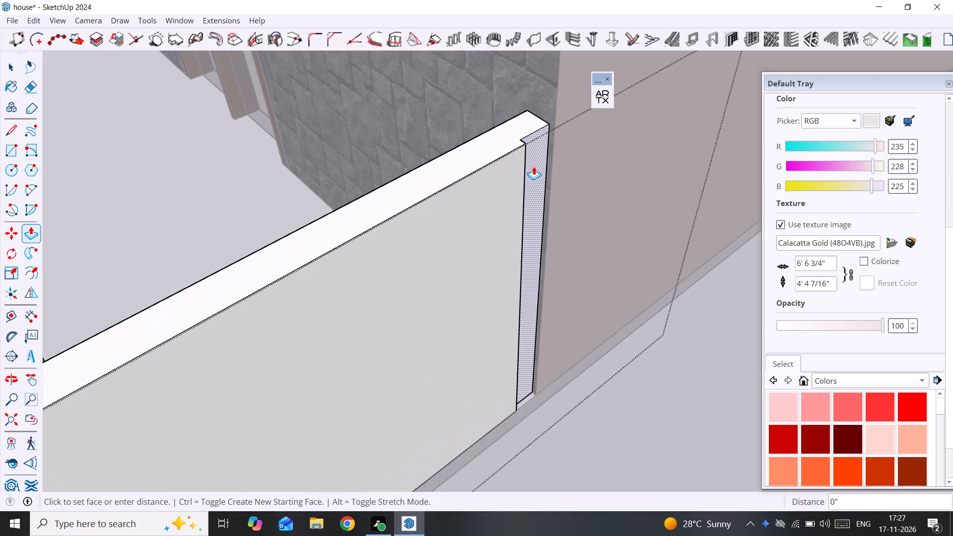
left_click(506, 205)
key("space")
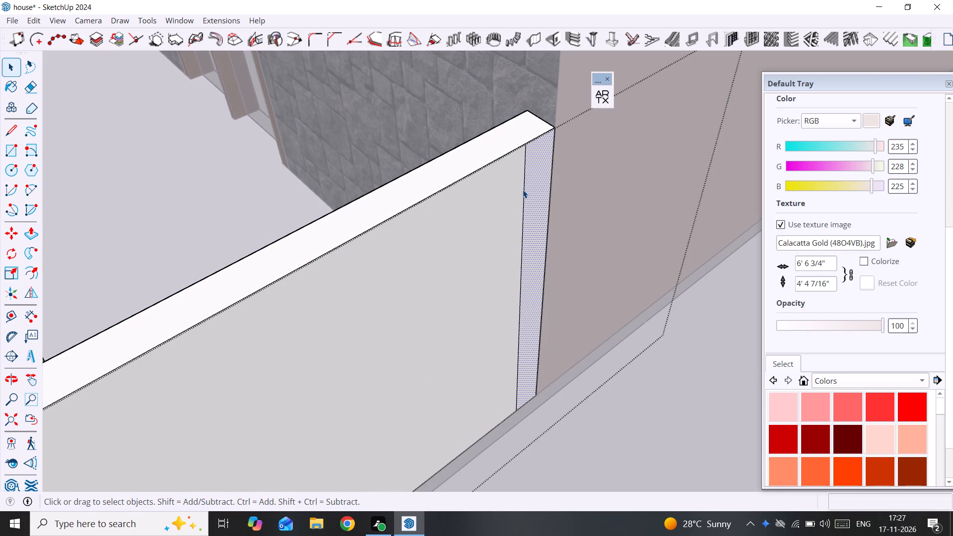
left_click(523, 190)
key("Delete")
scroll(523, 191, "down", 15)
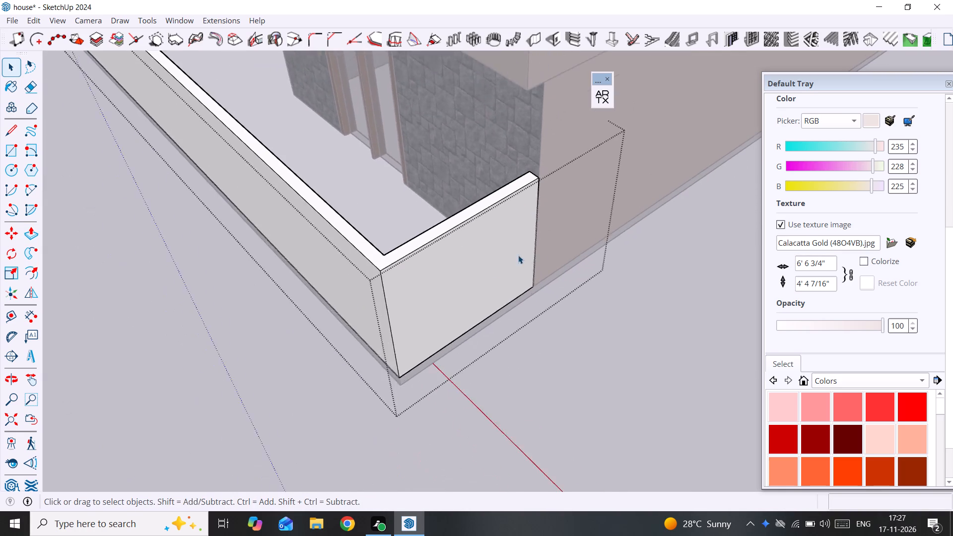
scroll(518, 255, "down", 1)
left_click(228, 354)
Examine the new boundary wall along the front of the house and around both front corners.
middle_click_drag(224, 352, 550, 304)
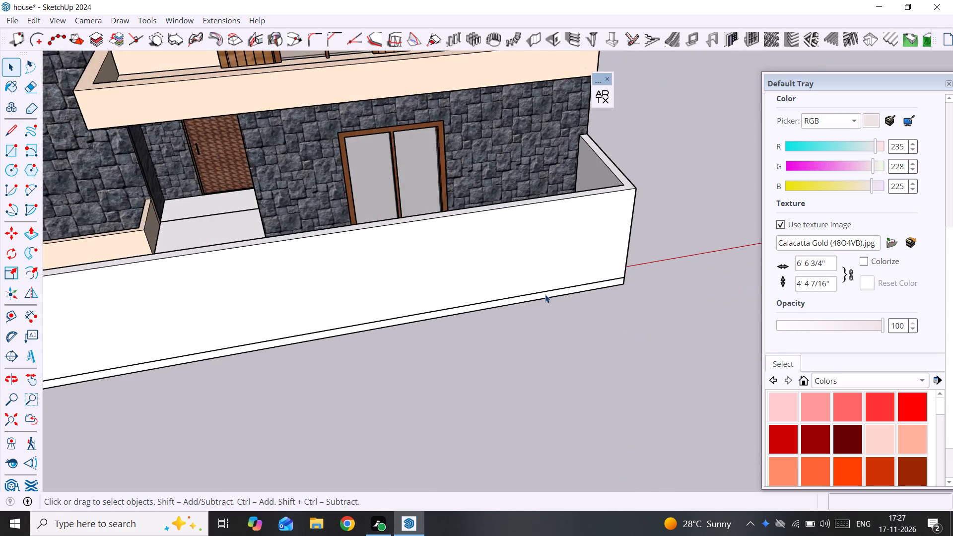
scroll(541, 294, "down", 5)
middle_click_drag(257, 311, 517, 248)
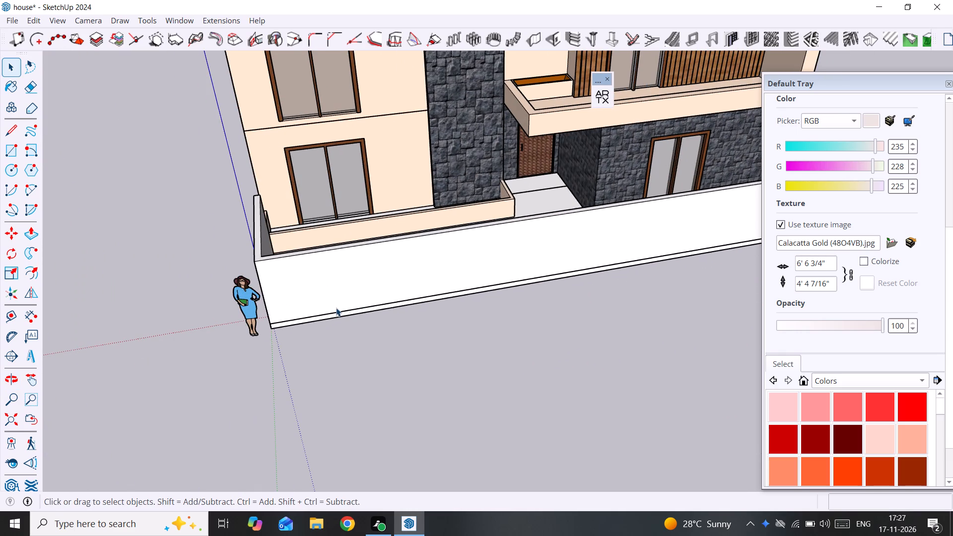
middle_click_drag(331, 314, 207, 393)
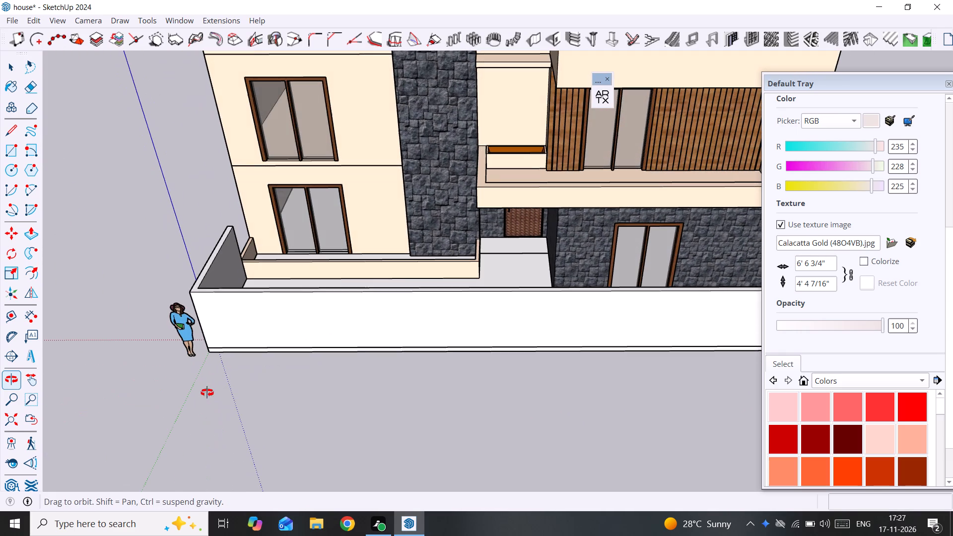
middle_click(207, 393)
scroll(296, 338, "up", 2)
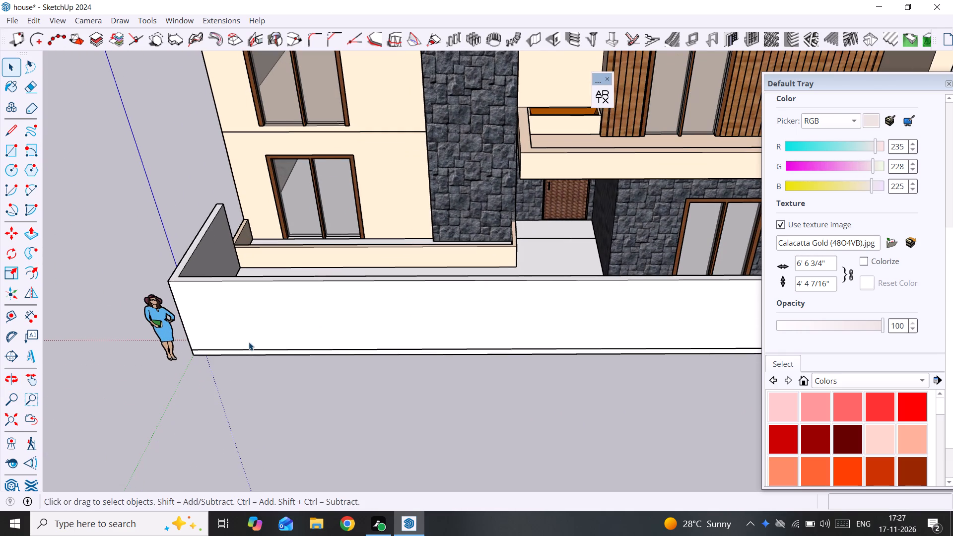
scroll(90, 350, "down", 3)
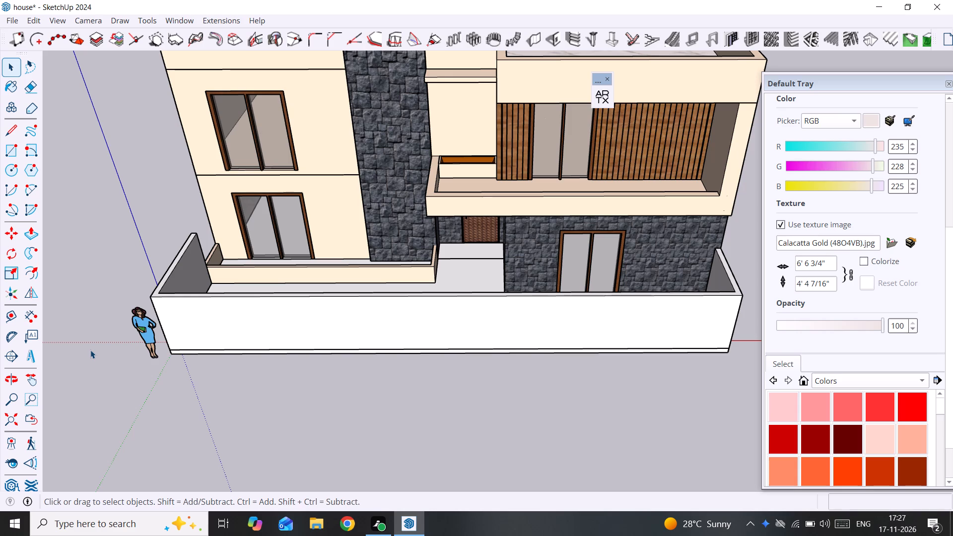
middle_click_drag(90, 350, 366, 304)
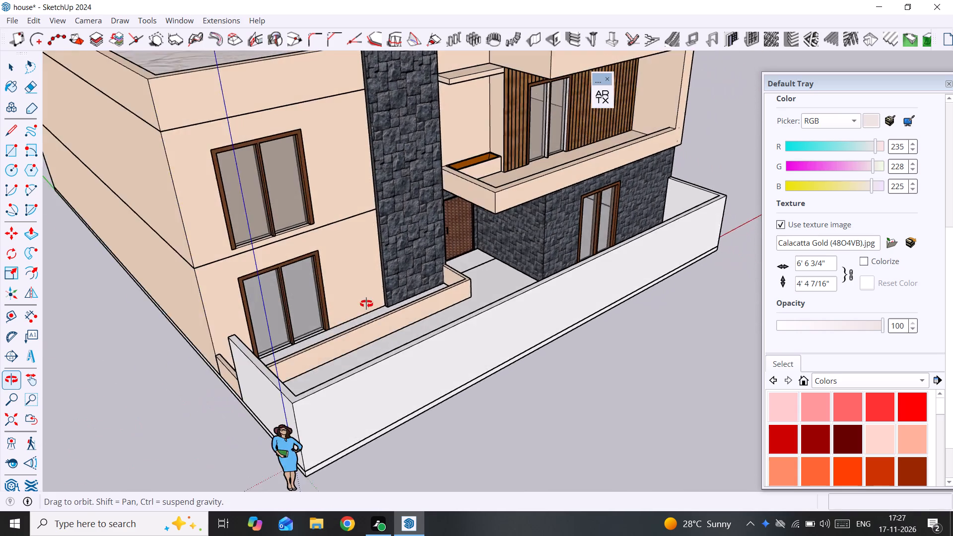
middle_click_drag(366, 304, 434, 289)
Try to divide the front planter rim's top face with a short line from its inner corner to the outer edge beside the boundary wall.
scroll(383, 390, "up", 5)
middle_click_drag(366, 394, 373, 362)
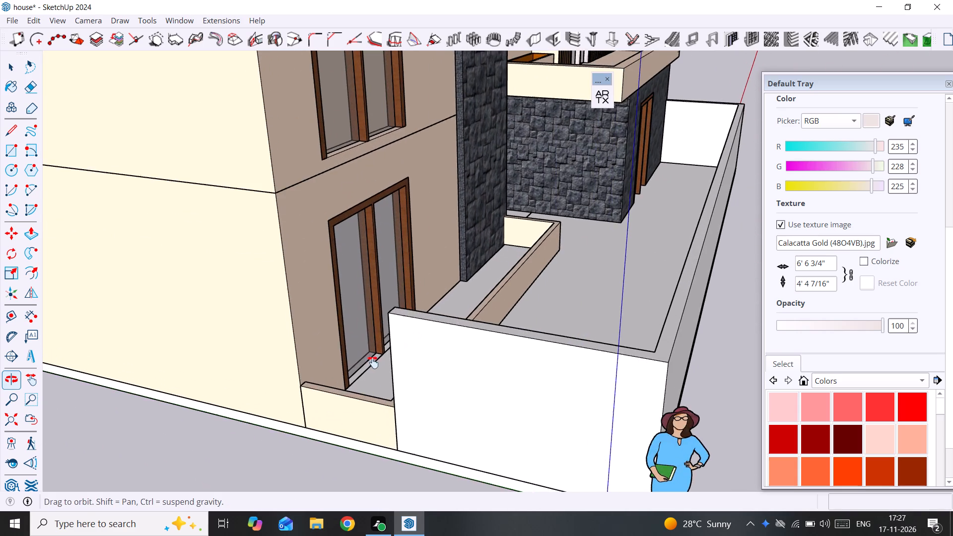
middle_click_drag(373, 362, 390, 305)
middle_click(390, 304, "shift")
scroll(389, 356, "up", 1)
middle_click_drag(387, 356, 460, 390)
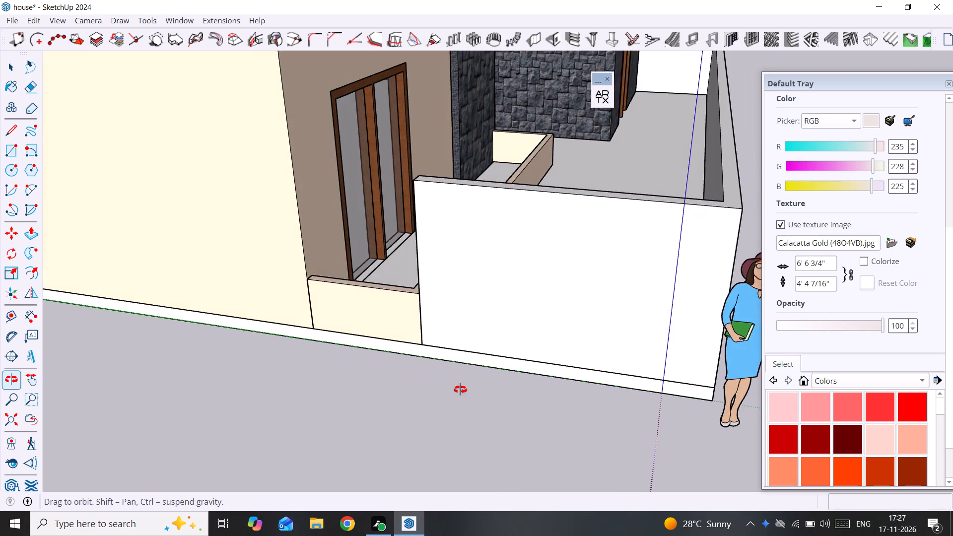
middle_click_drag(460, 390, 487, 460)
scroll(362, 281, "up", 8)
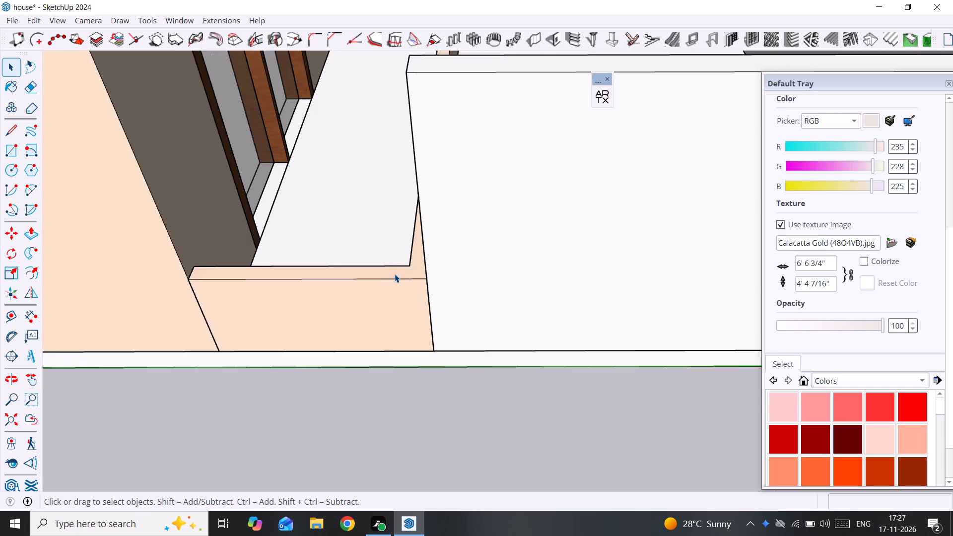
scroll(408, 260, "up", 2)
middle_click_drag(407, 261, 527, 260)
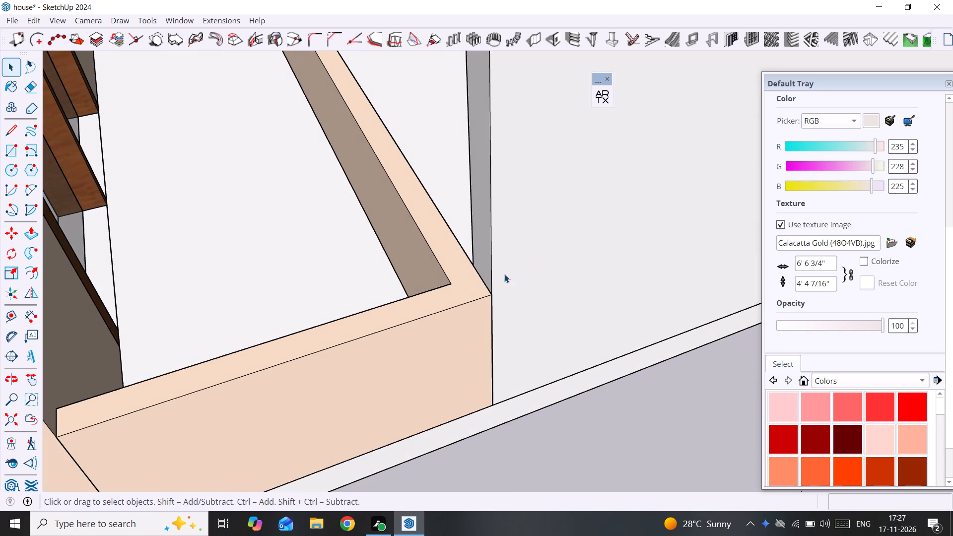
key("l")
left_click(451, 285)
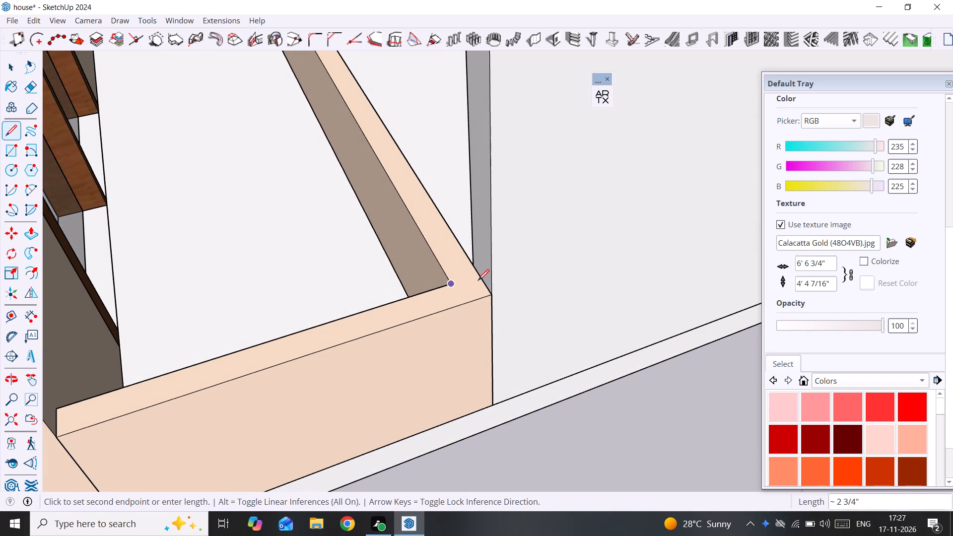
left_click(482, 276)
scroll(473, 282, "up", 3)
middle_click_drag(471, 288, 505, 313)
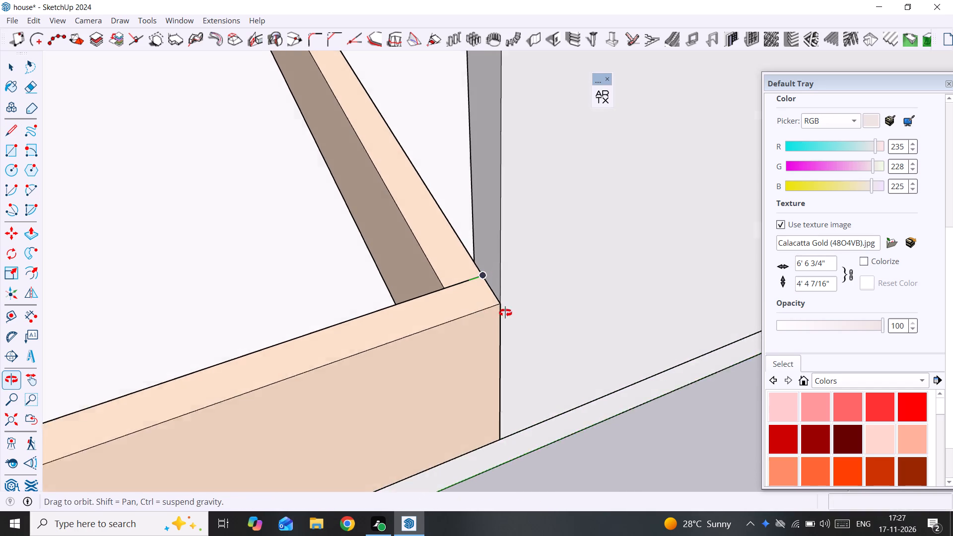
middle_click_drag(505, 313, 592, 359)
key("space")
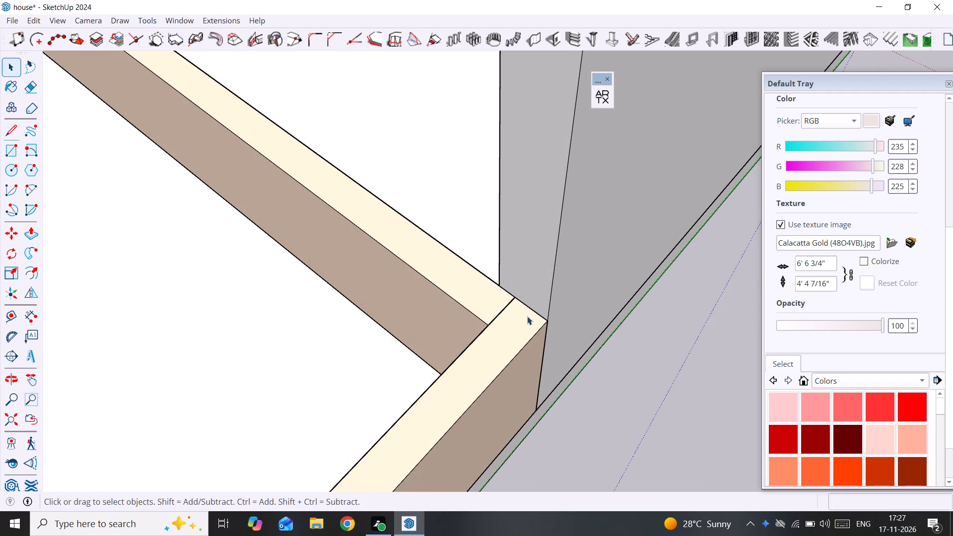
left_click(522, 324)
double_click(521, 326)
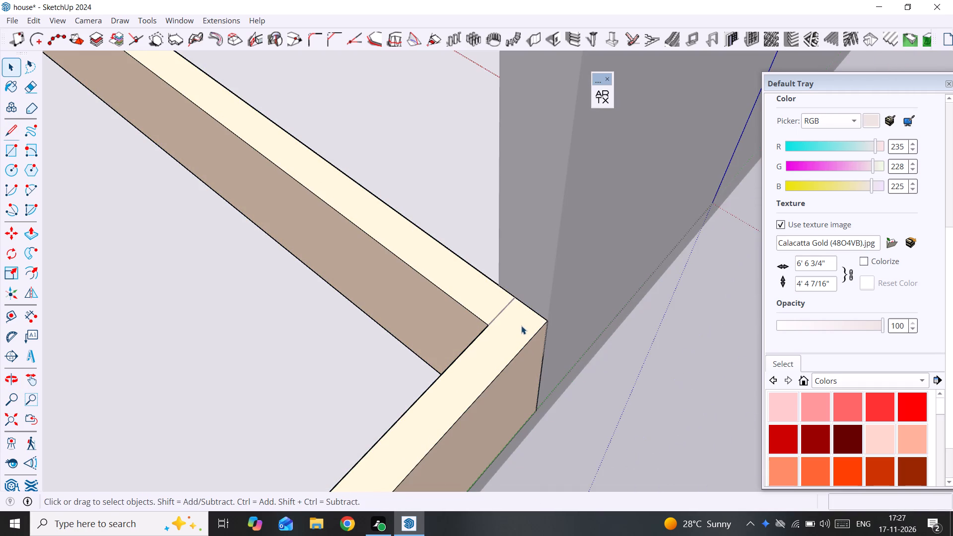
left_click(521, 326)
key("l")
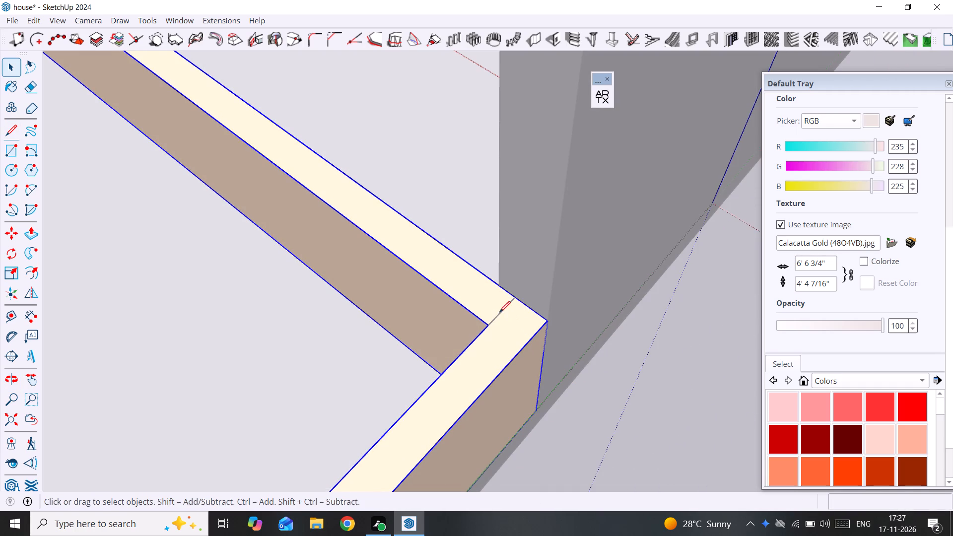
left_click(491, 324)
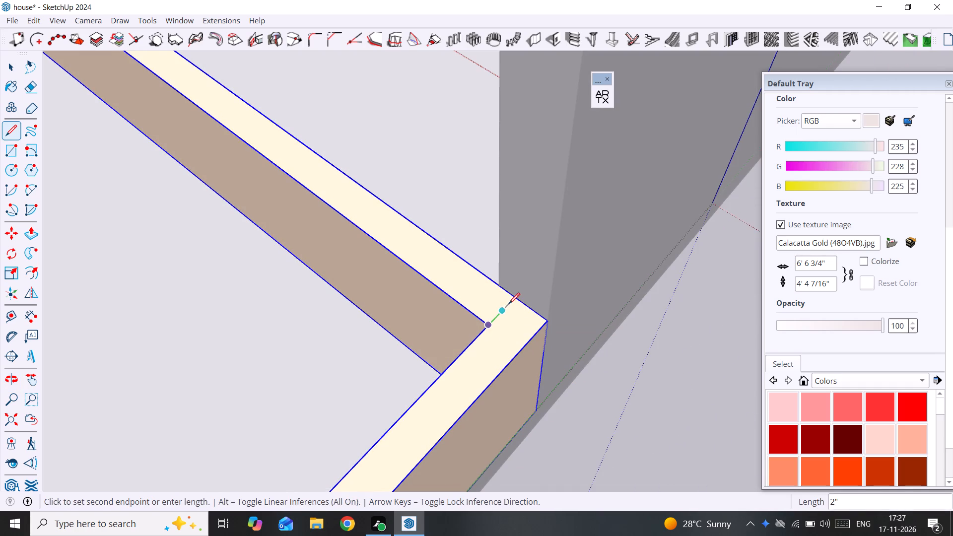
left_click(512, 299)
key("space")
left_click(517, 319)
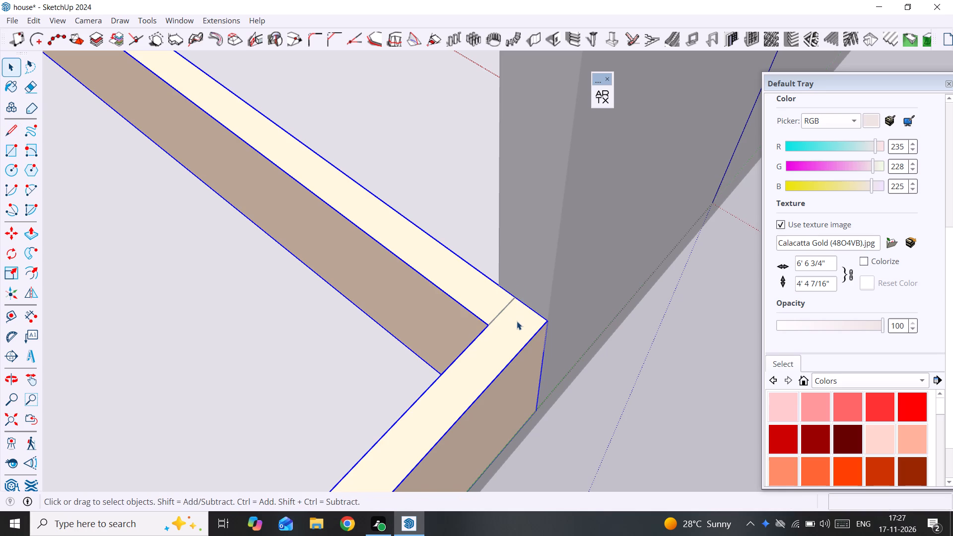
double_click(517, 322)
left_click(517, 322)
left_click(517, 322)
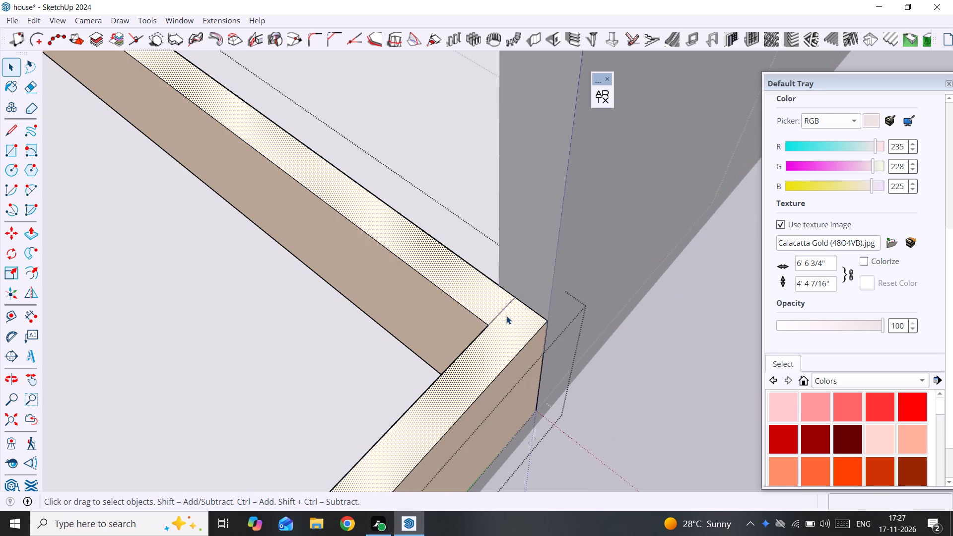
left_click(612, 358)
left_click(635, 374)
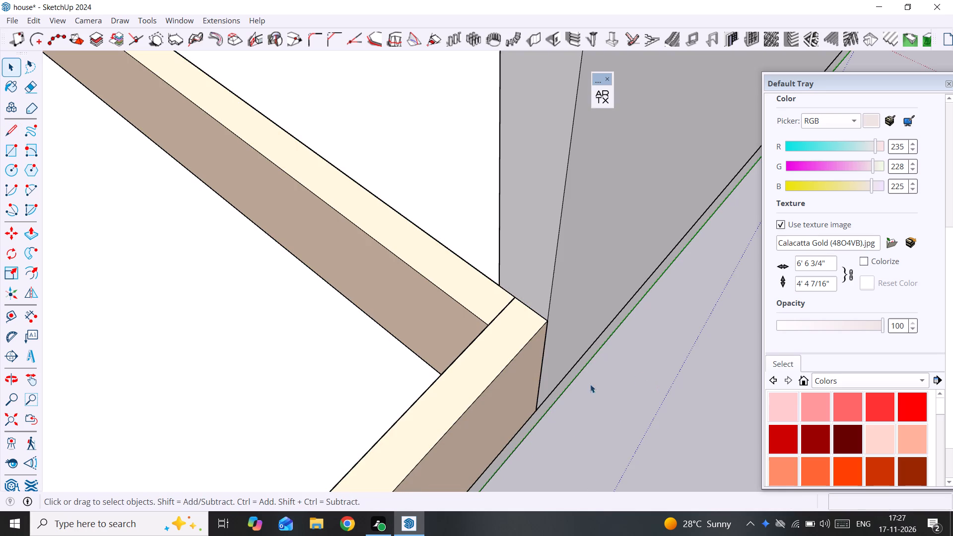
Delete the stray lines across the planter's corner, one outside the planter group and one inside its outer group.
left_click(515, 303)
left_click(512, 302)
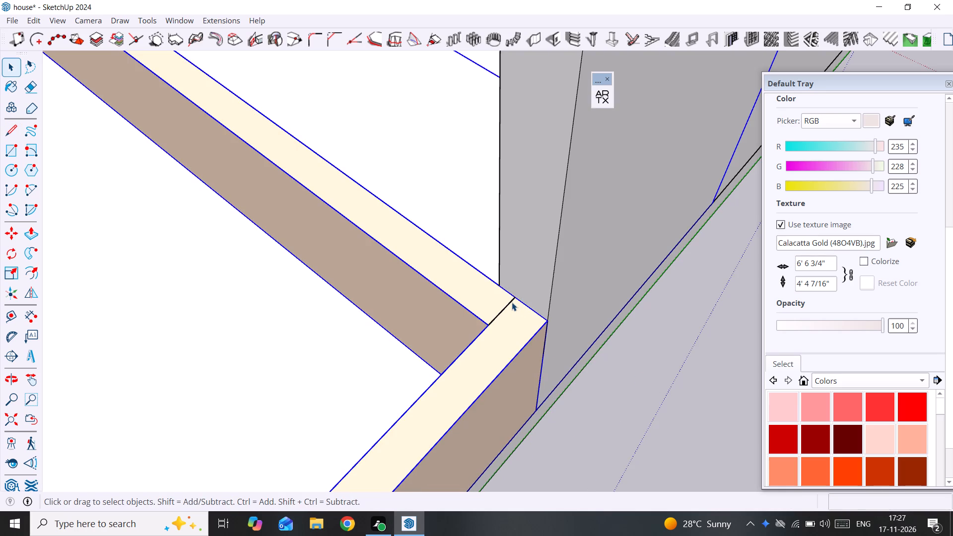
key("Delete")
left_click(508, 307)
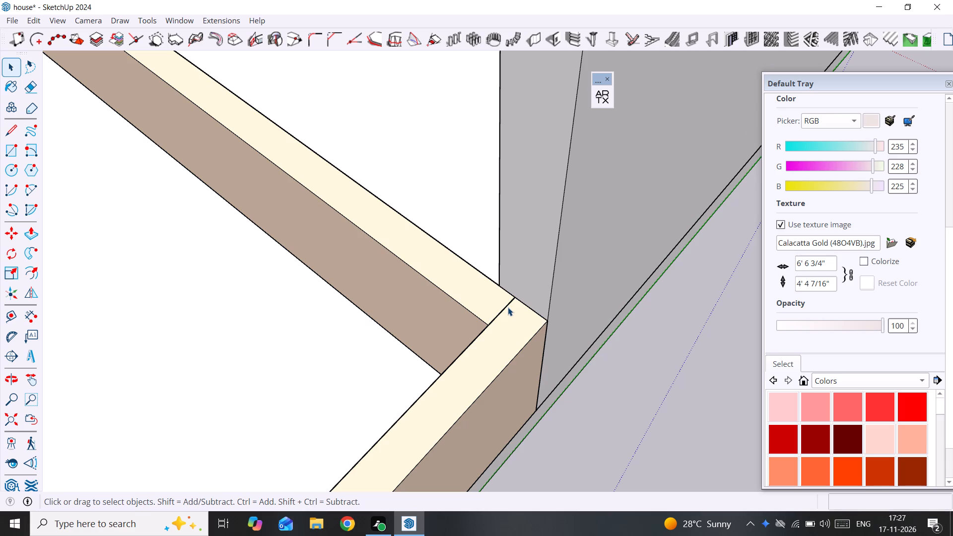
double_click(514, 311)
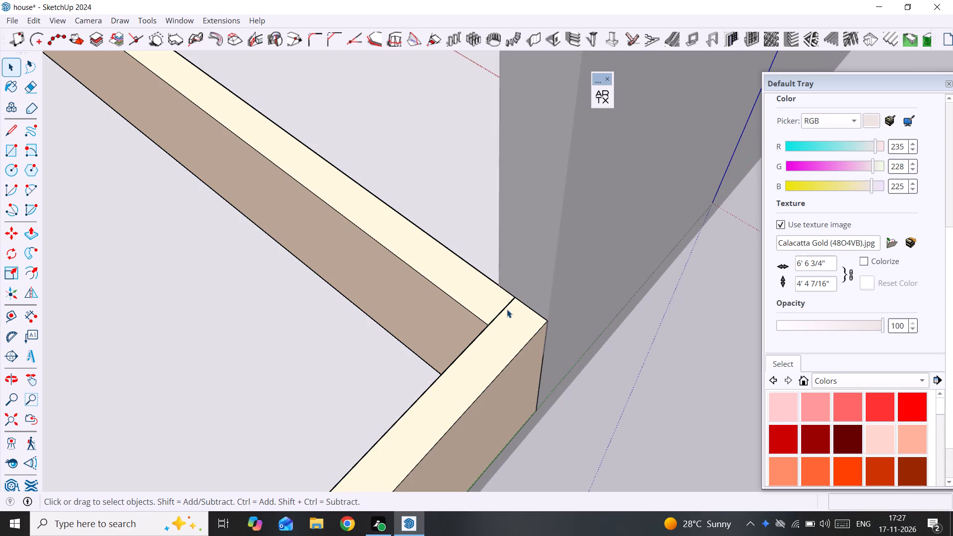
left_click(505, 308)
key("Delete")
Inside the planter's nested group, draw a 4" green-axis line across the front wall's top, starting from the boundary wall's inner edge.
double_click(508, 324)
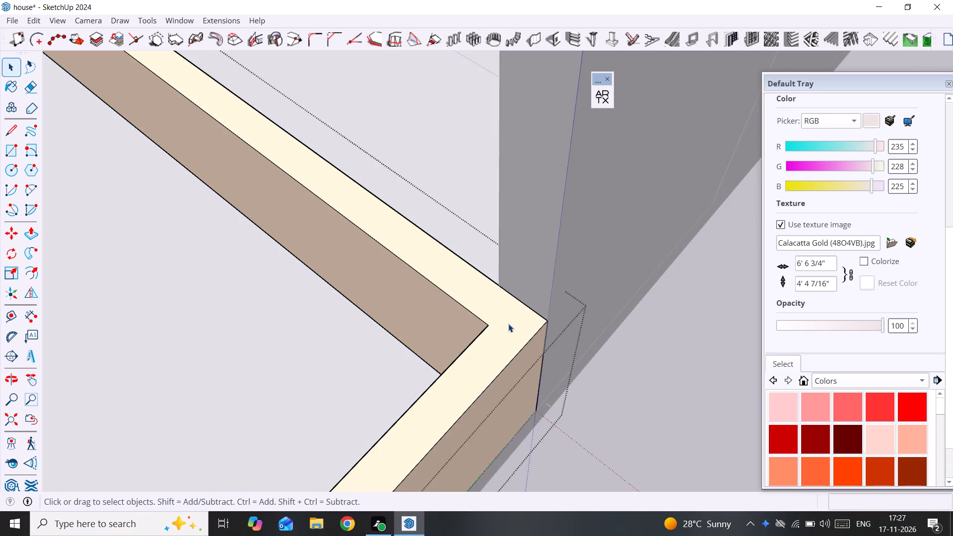
scroll(496, 333, "up", 2)
middle_click_drag(495, 333, 654, 342)
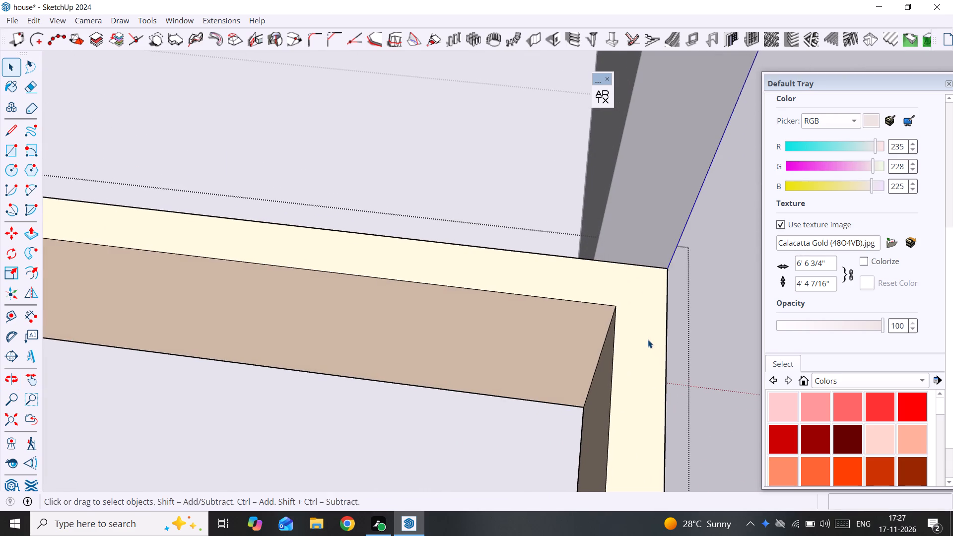
key("l")
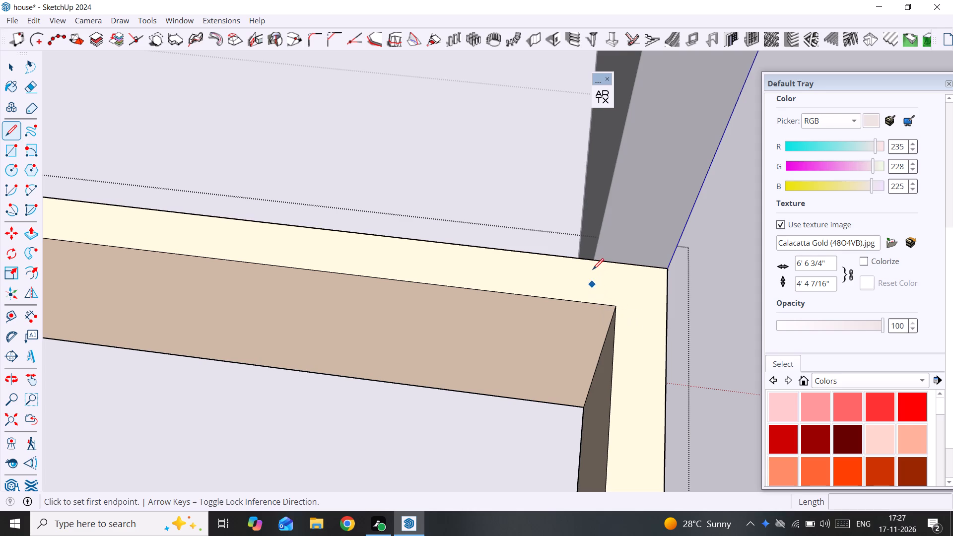
left_click(594, 260)
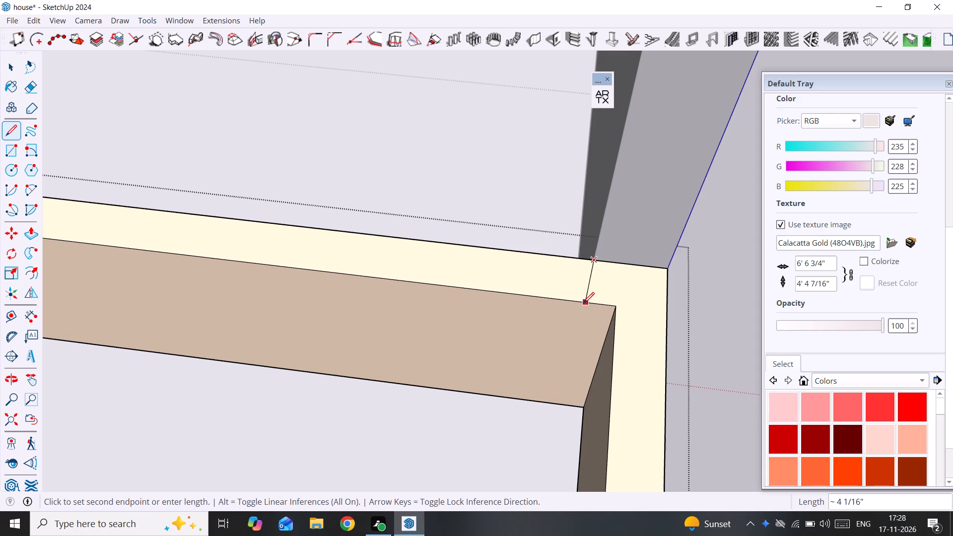
key("Left")
left_click(592, 307)
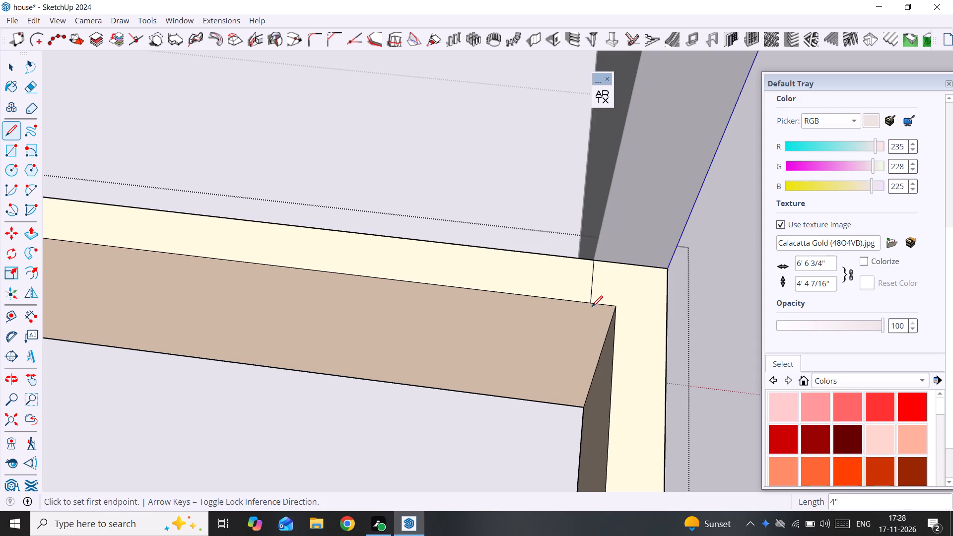
key("space")
Push/Pull the divided top face over the planter's side wall up 4' to the boundary wall's top.
left_click(605, 289)
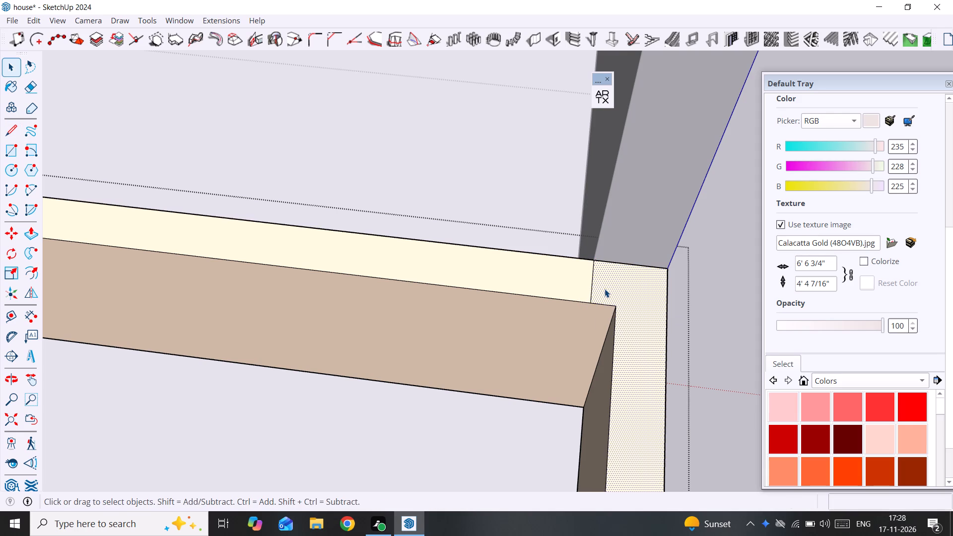
key("p")
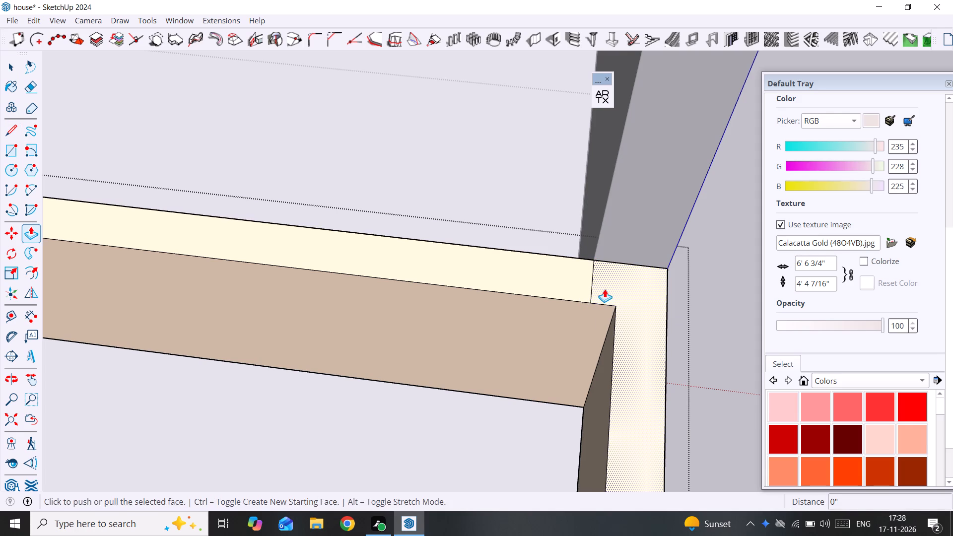
left_click(605, 289)
scroll(614, 220, "down", 4)
middle_click_drag(615, 240, 565, 374)
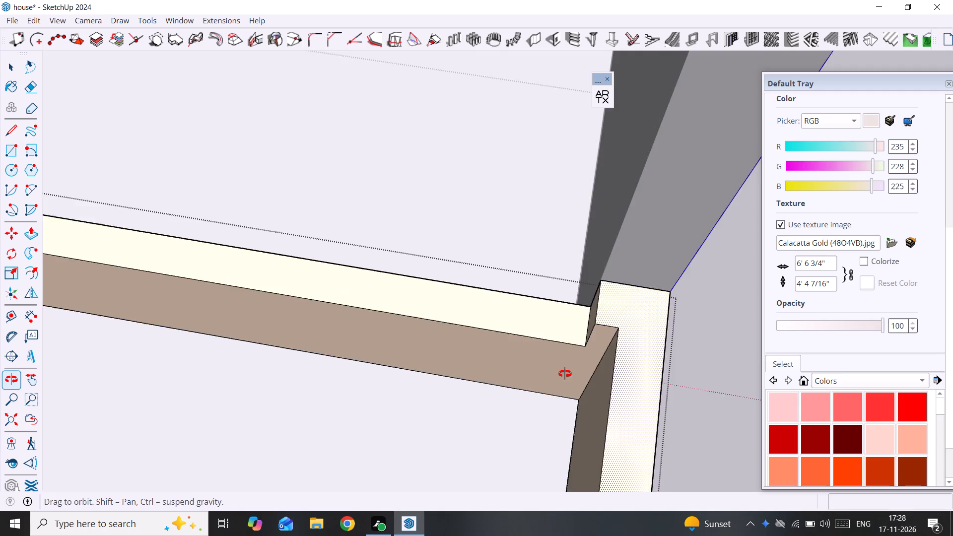
middle_click_drag(565, 374, 559, 385)
scroll(559, 385, "down", 9)
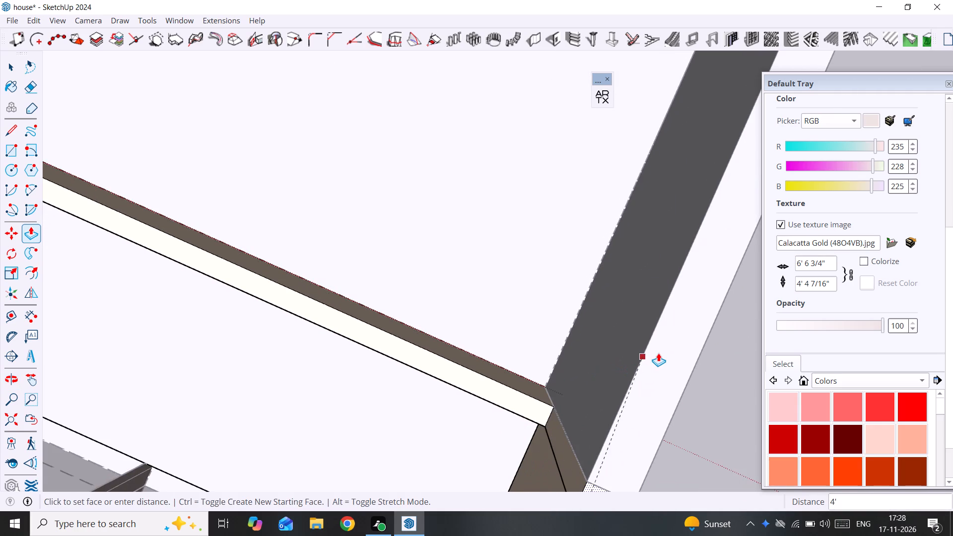
left_click(660, 353)
middle_click_drag(462, 378, 602, 367)
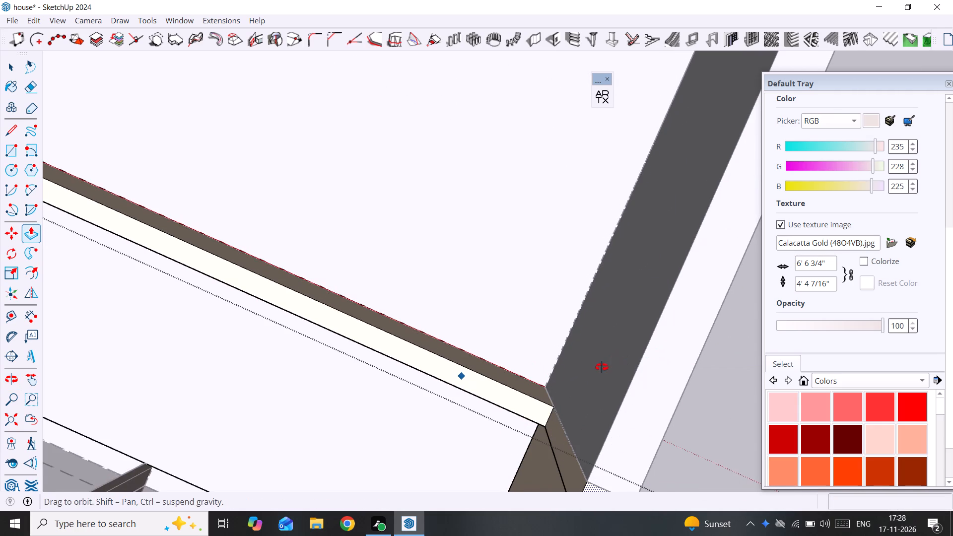
middle_click_drag(602, 367, 206, 400)
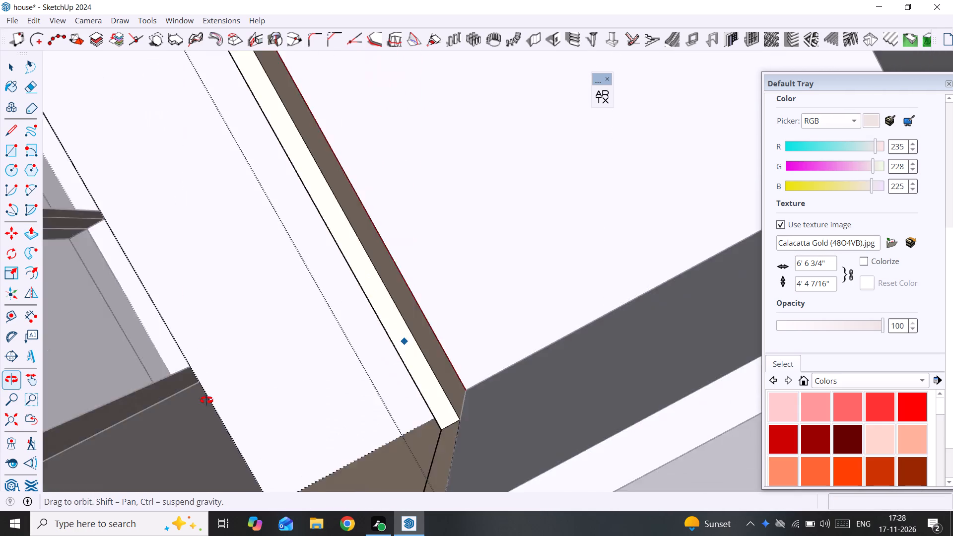
middle_click_drag(206, 400, 664, 281)
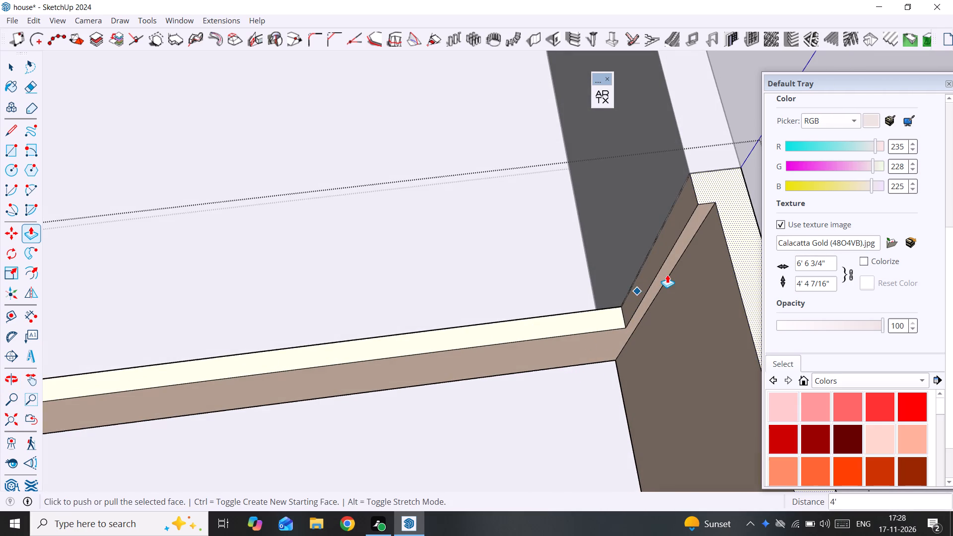
scroll(668, 276, "up", 3)
middle_click_drag(668, 277, 585, 306, "shift")
middle_click_drag(453, 371, 589, 345)
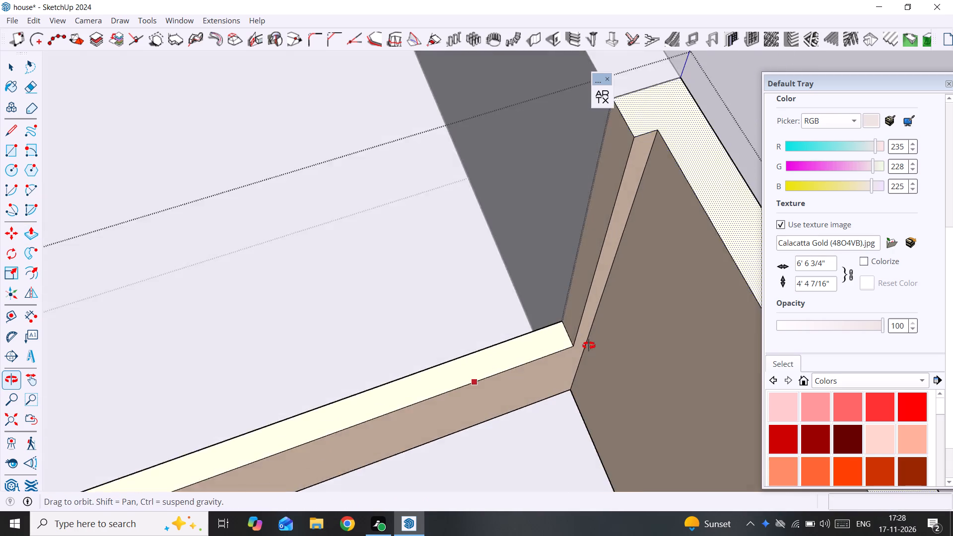
Push/Pull the inner face of the planter's raised side wall 2" so it lines up with the wall end beside the boundary wall.
middle_click_drag(589, 345, 541, 347)
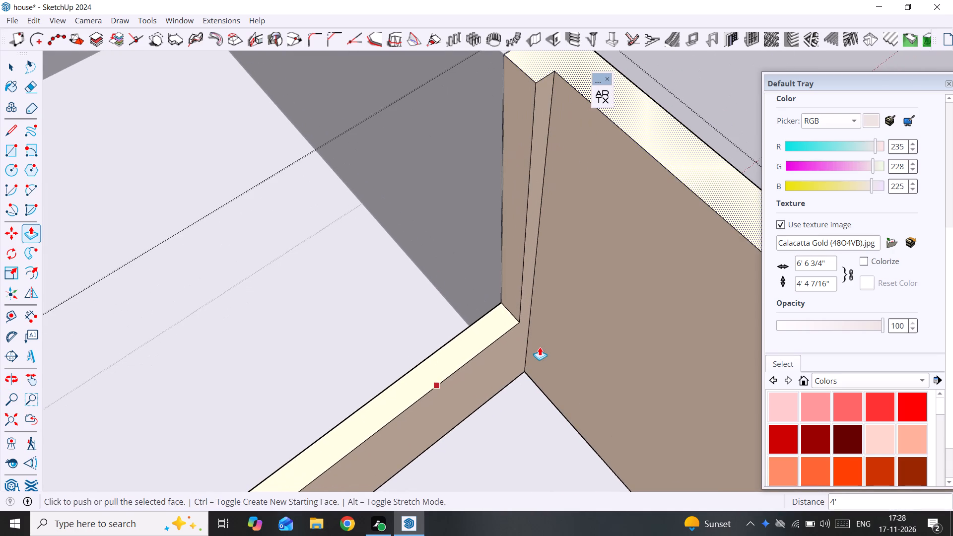
key("space")
left_click(588, 262)
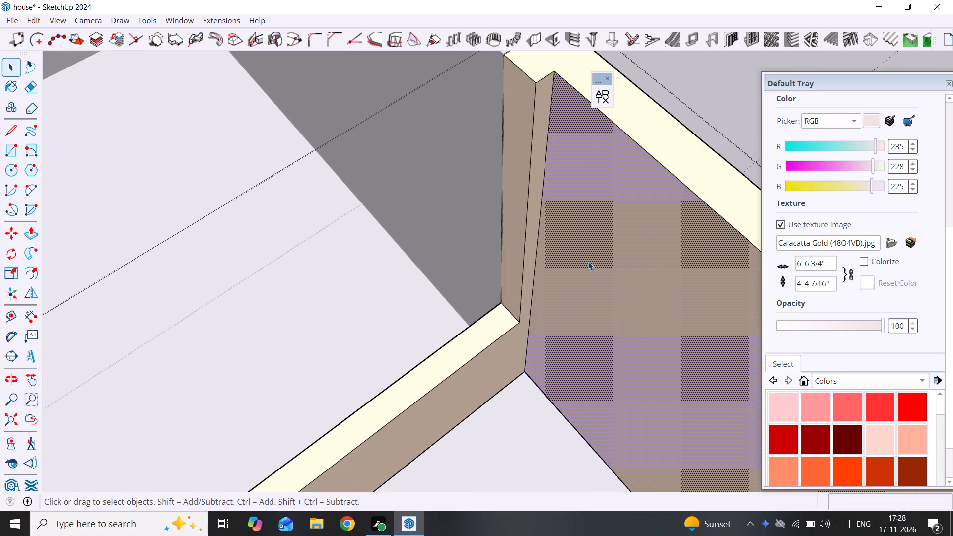
key("p")
left_click(588, 262)
left_click(514, 126)
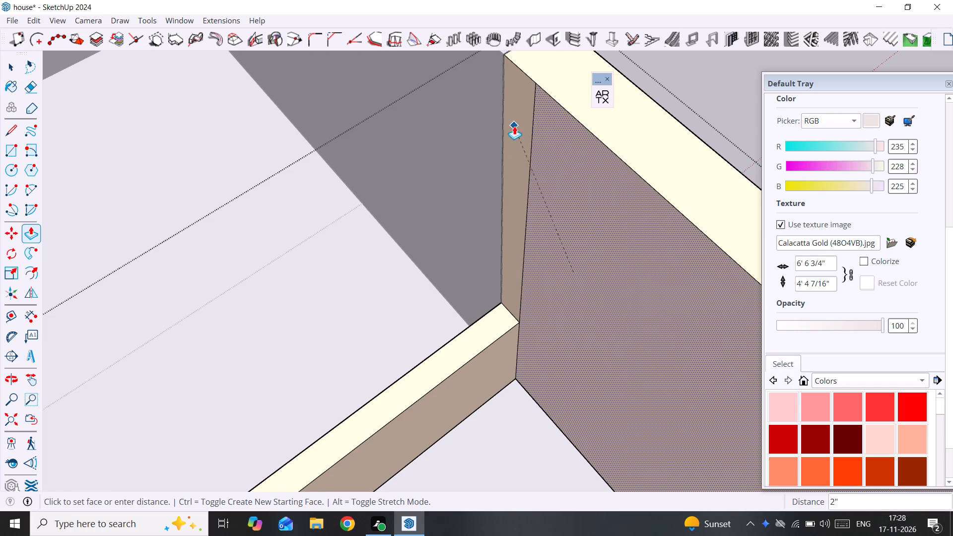
key("space")
Examine the joint between the planter's raised side wall and the boundary wall from several sides, and leave the planter groups.
middle_click_drag(524, 272, 355, 305)
scroll(355, 305, "down", 3)
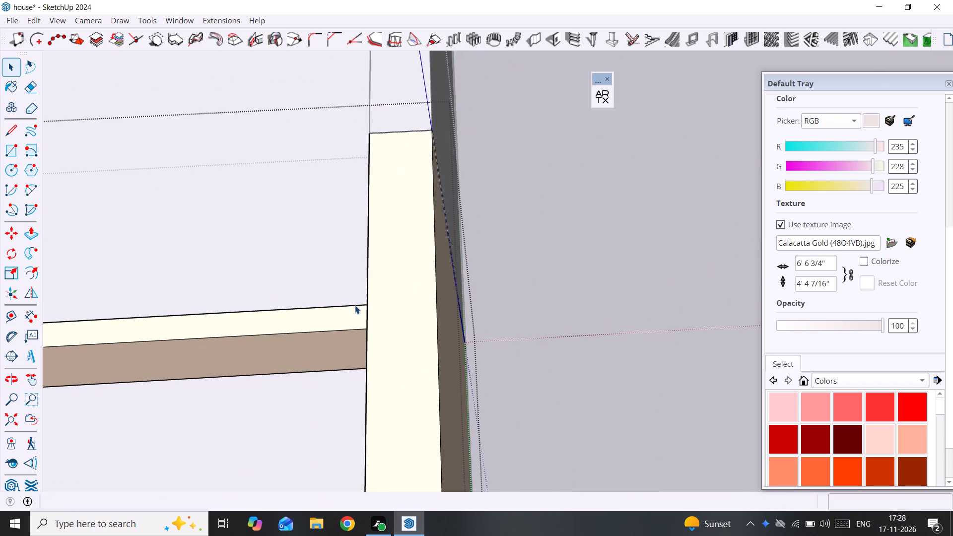
scroll(355, 305, "down", 10)
left_click(475, 298)
middle_click_drag(482, 307, 459, 440)
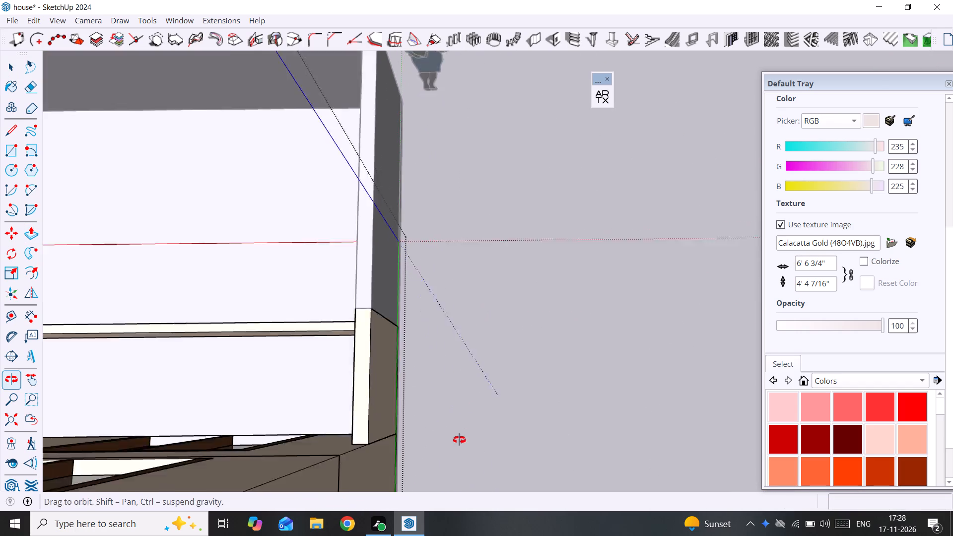
middle_click_drag(459, 440, 684, 310)
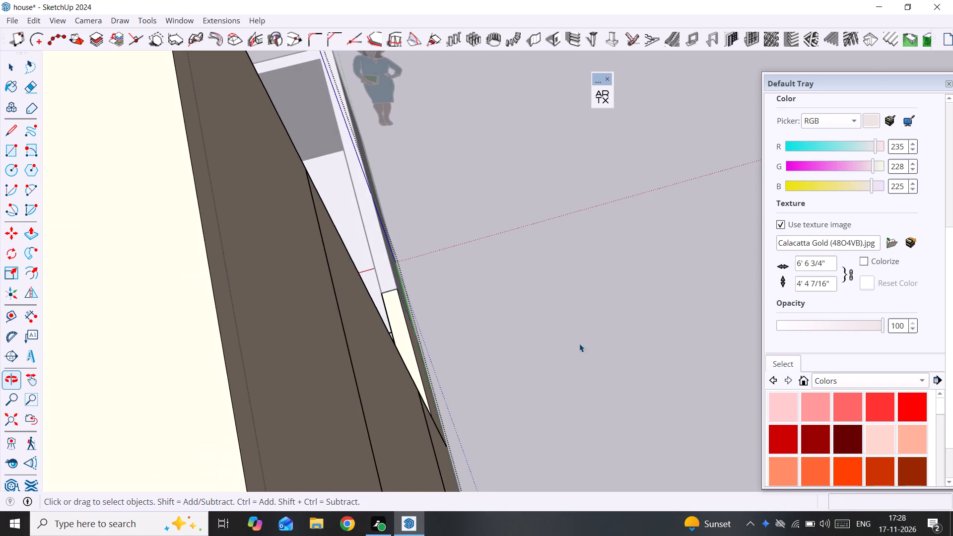
scroll(274, 407, "up", 2)
middle_click_drag(516, 337, 360, 485)
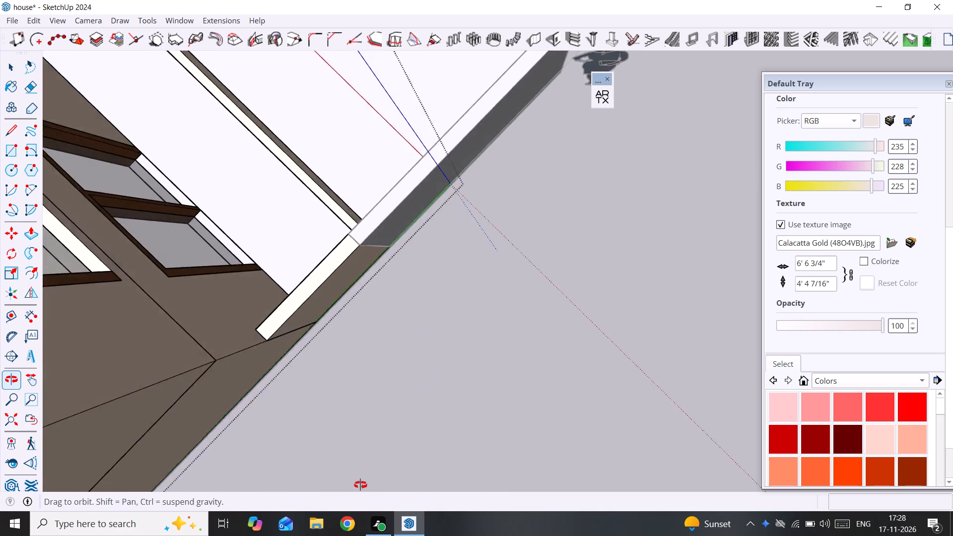
middle_click_drag(360, 485, 249, 480)
scroll(266, 441, "down", 11)
middle_click_drag(349, 321, 320, 357)
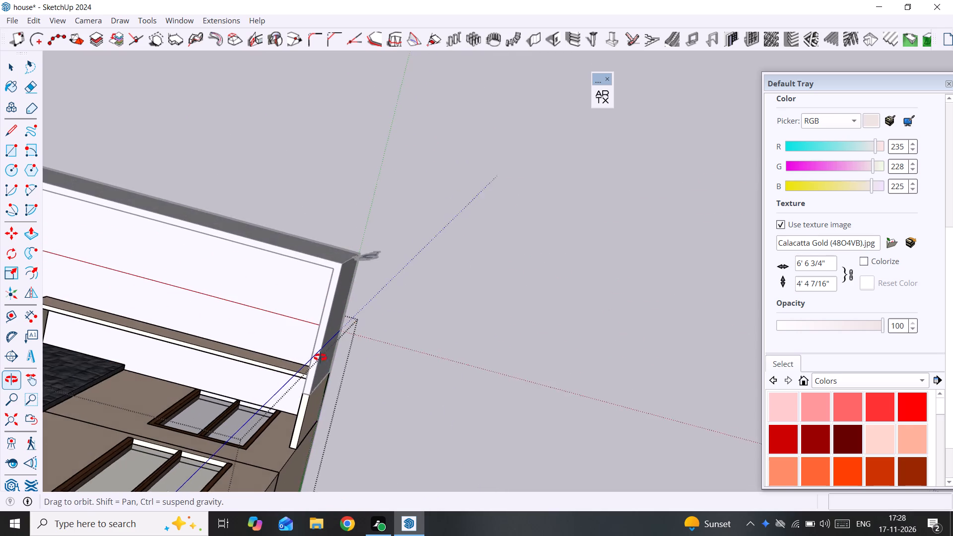
middle_click_drag(320, 357, 299, 494)
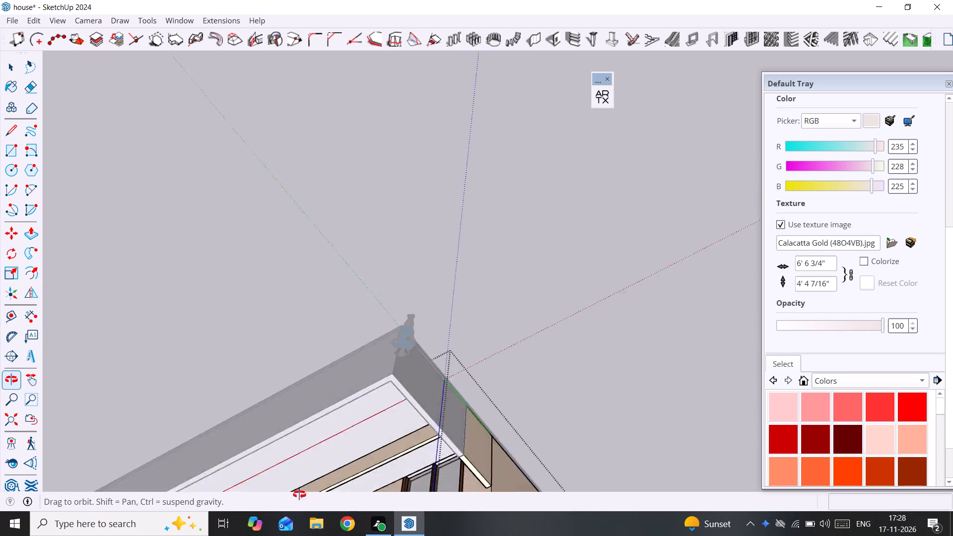
middle_click_drag(299, 494, 665, 415)
scroll(487, 262, "down", 5)
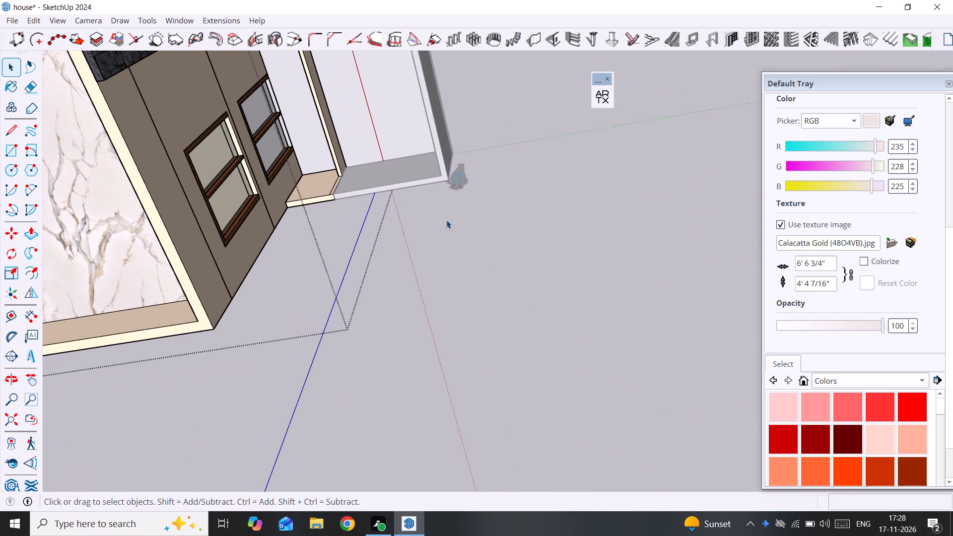
middle_click_drag(469, 210, 570, 344, "shift")
middle_click_drag(566, 352, 495, 388)
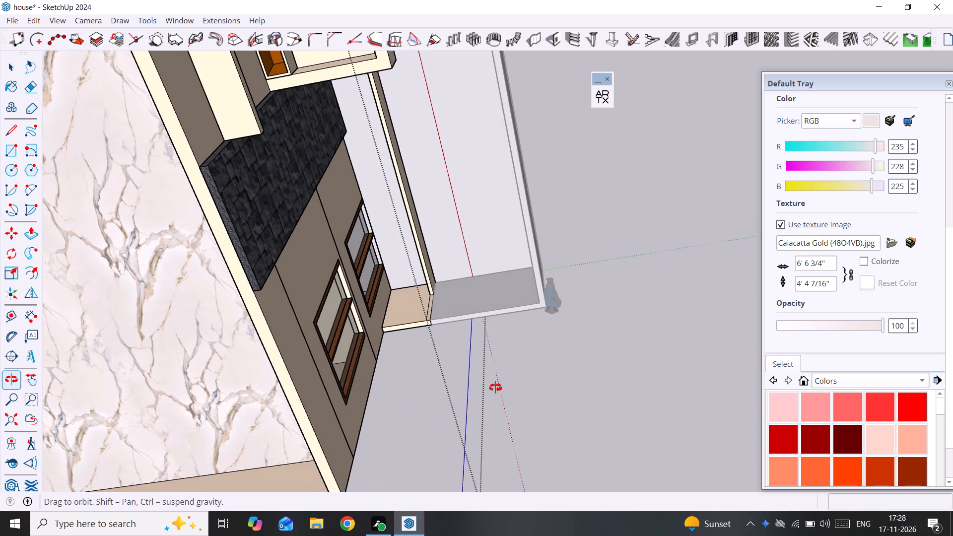
middle_click_drag(495, 388, 745, 192)
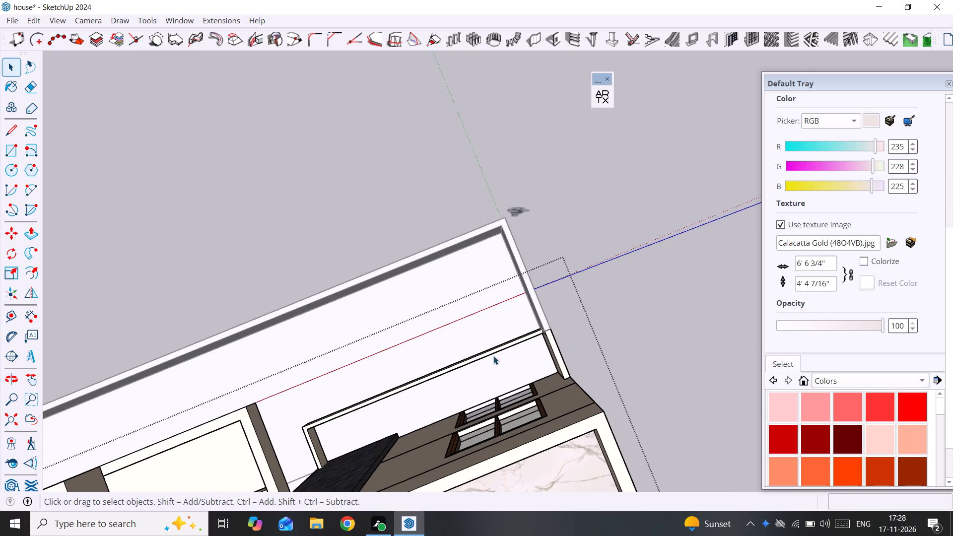
middle_click_drag(239, 396, 706, 336)
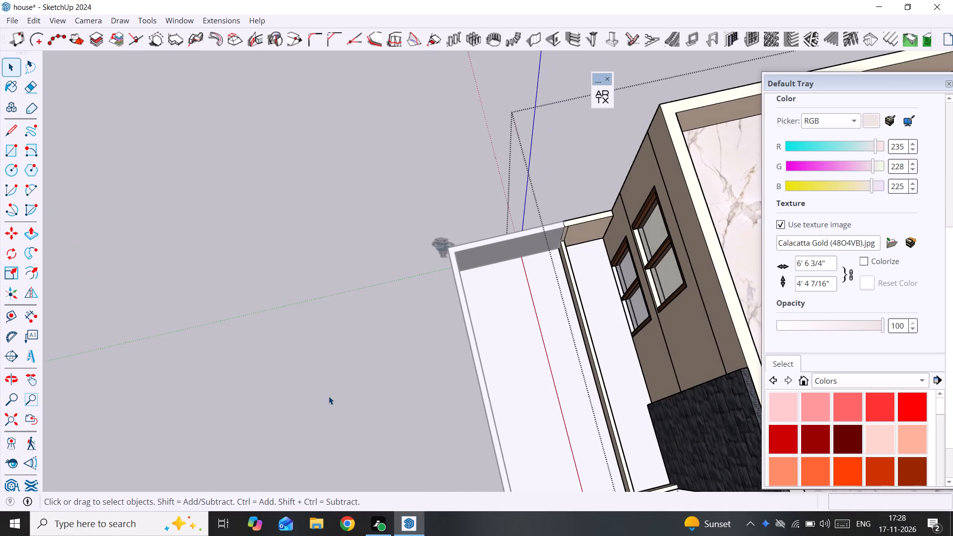
middle_click_drag(329, 396, 630, 368)
middle_click_drag(611, 307, 545, 368)
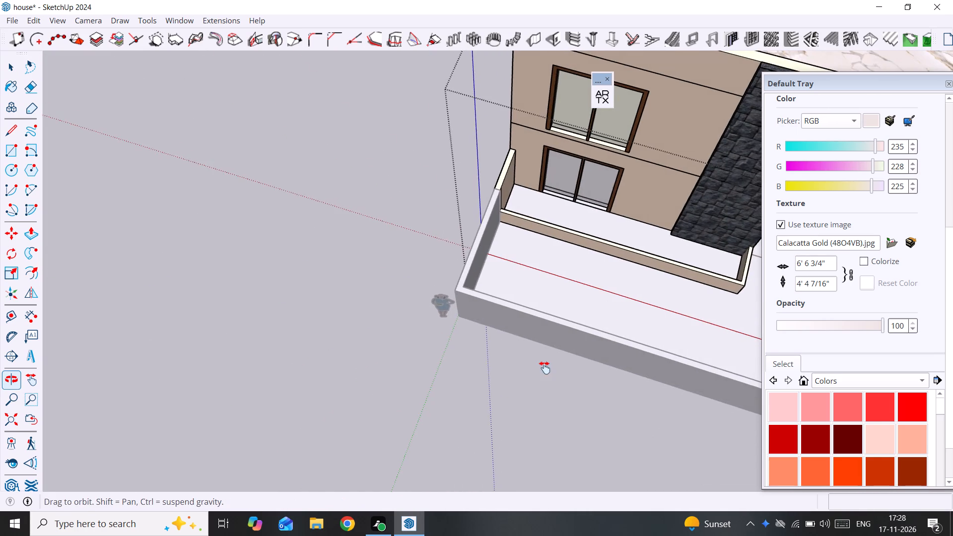
middle_click_drag(545, 368, 411, 453)
middle_click_drag(409, 437, 546, 285)
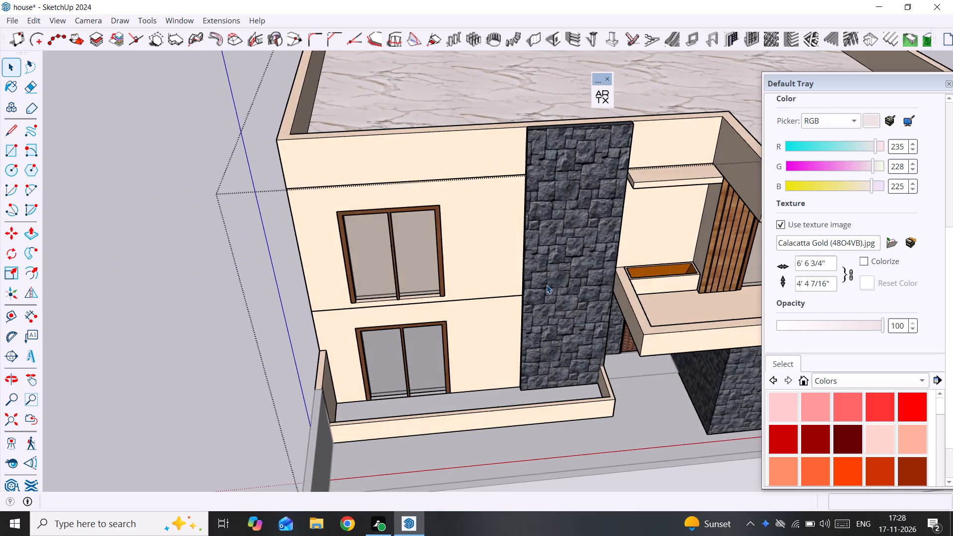
scroll(546, 285, "down", 10)
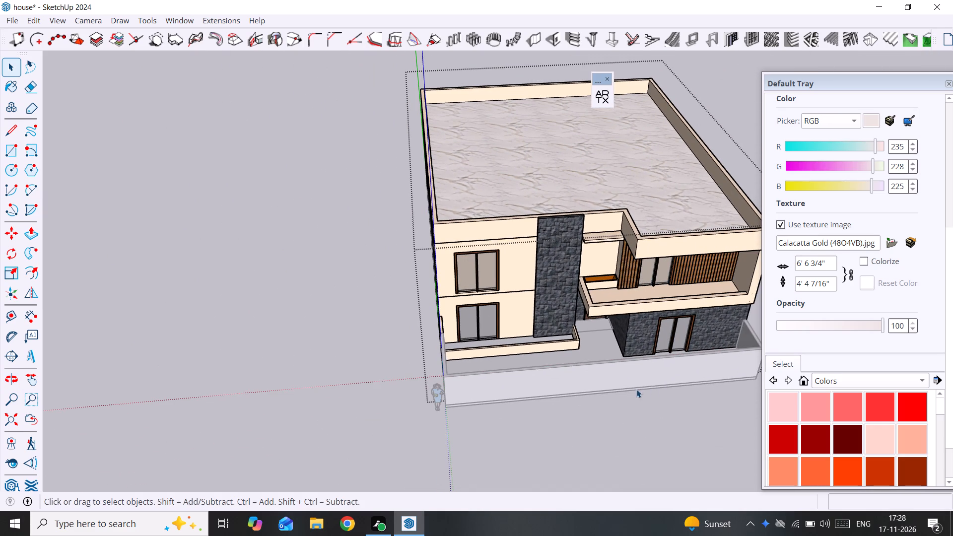
scroll(543, 387, "up", 1)
left_click(255, 285)
left_click(255, 284)
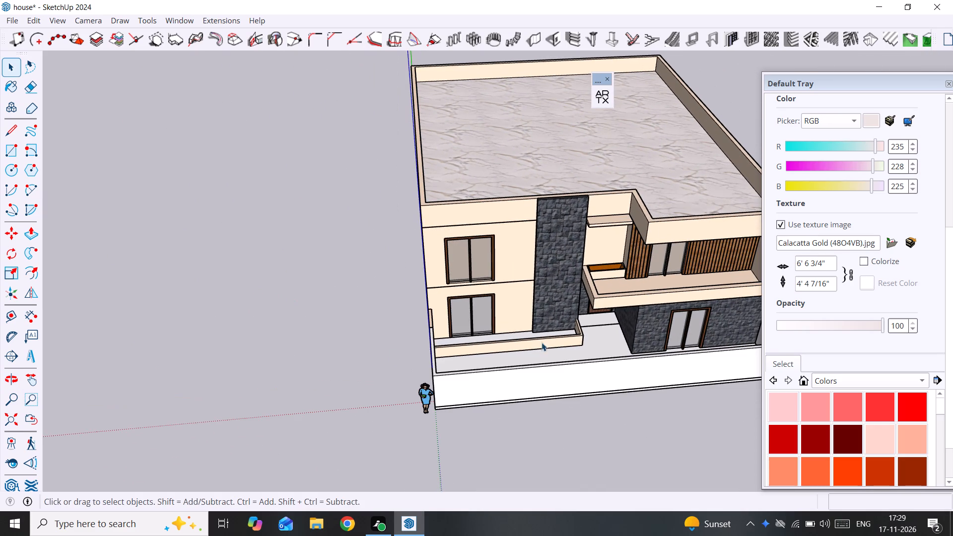
Examine the house front and the yard between the planter, entrance and front boundary wall.
scroll(573, 366, "up", 3)
middle_click_drag(573, 367, 487, 400)
middle_click_drag(486, 400, 534, 335)
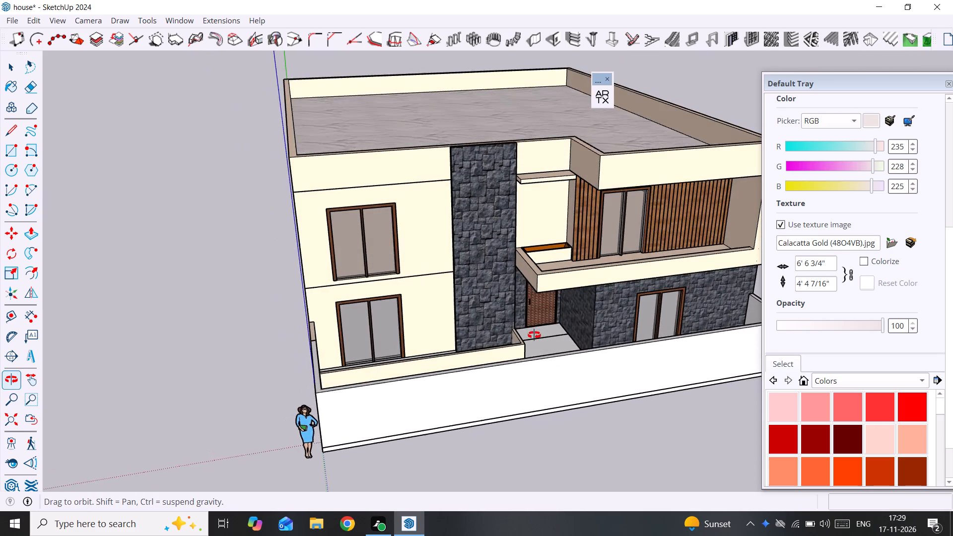
middle_click_drag(534, 335, 600, 399)
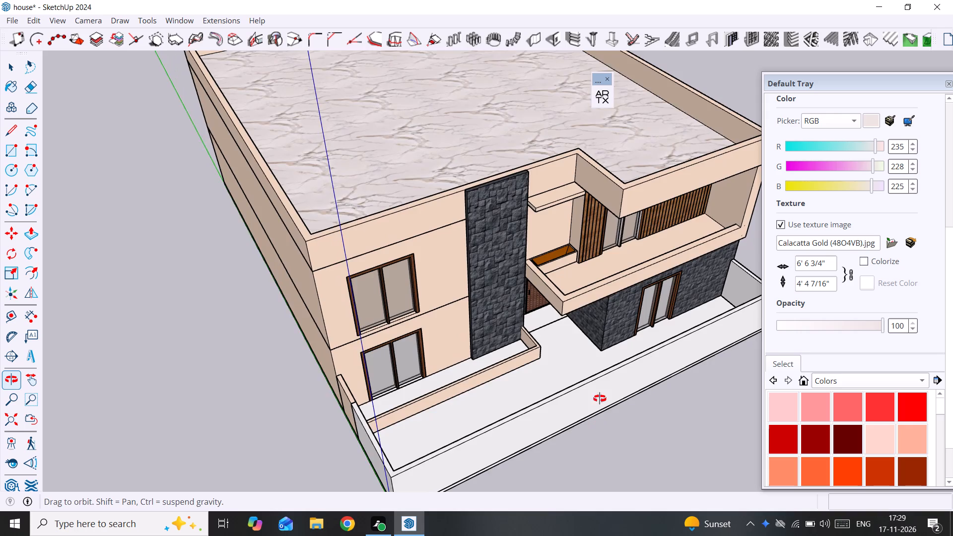
middle_click_drag(600, 399, 652, 380)
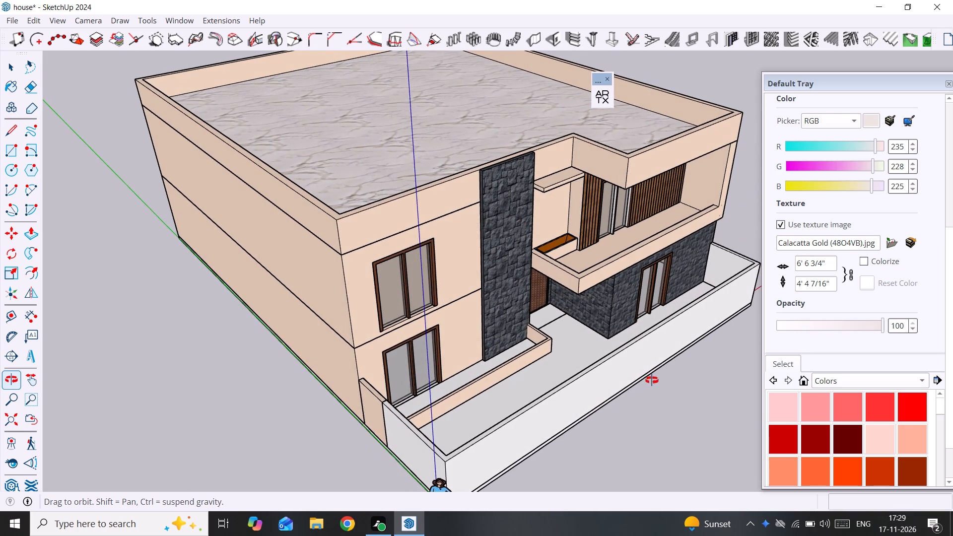
middle_click_drag(652, 380, 641, 379)
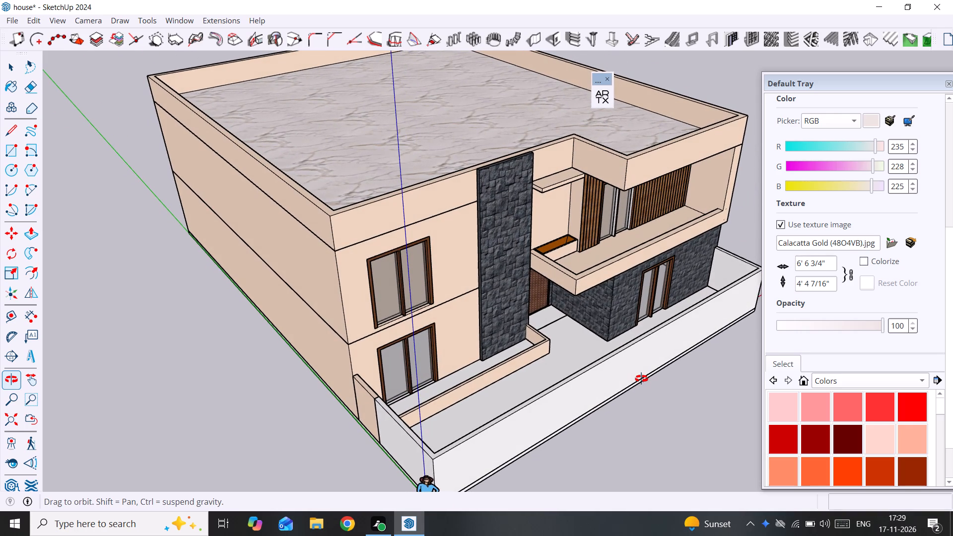
middle_click_drag(641, 379, 602, 388)
middle_click(602, 388)
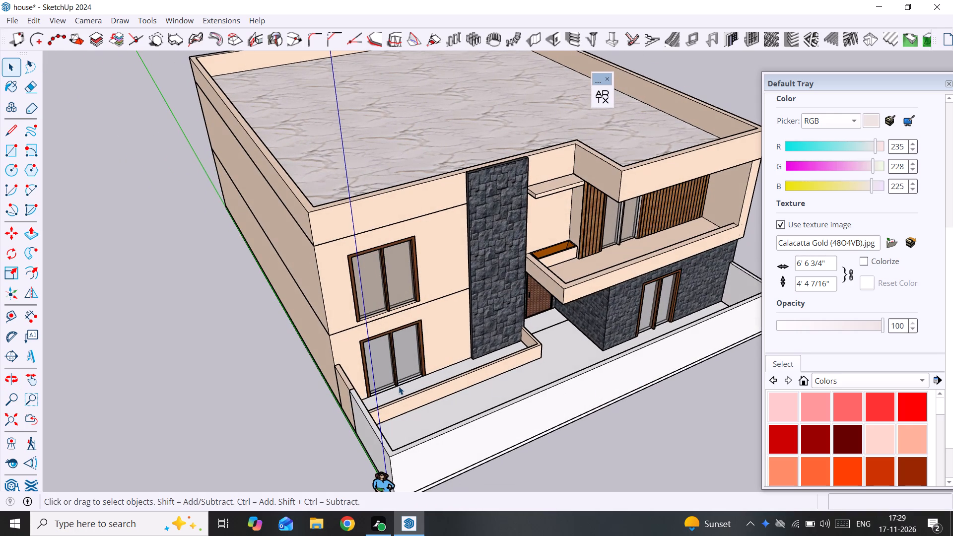
scroll(564, 375, "up", 1)
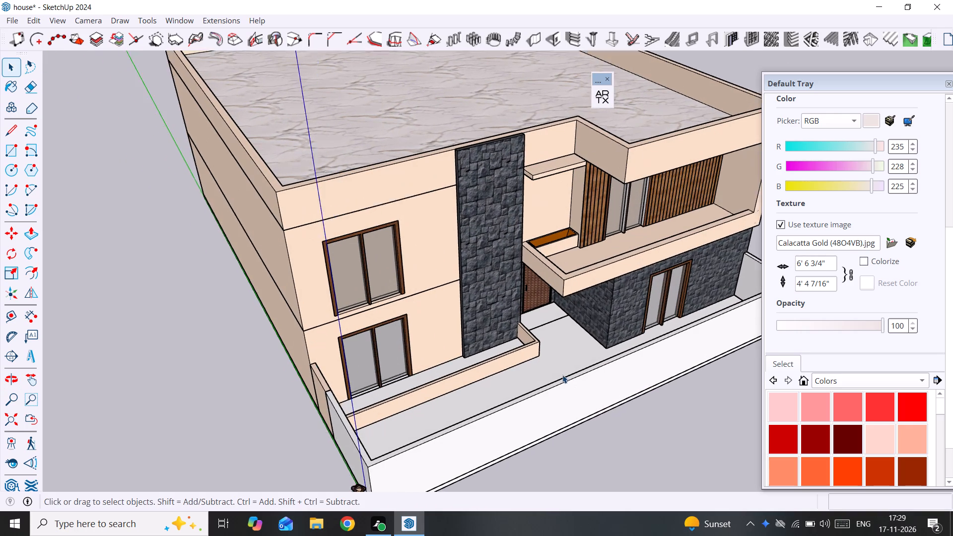
scroll(562, 375, "up", 1)
scroll(562, 375, "down", 2)
middle_click_drag(640, 380, 524, 392)
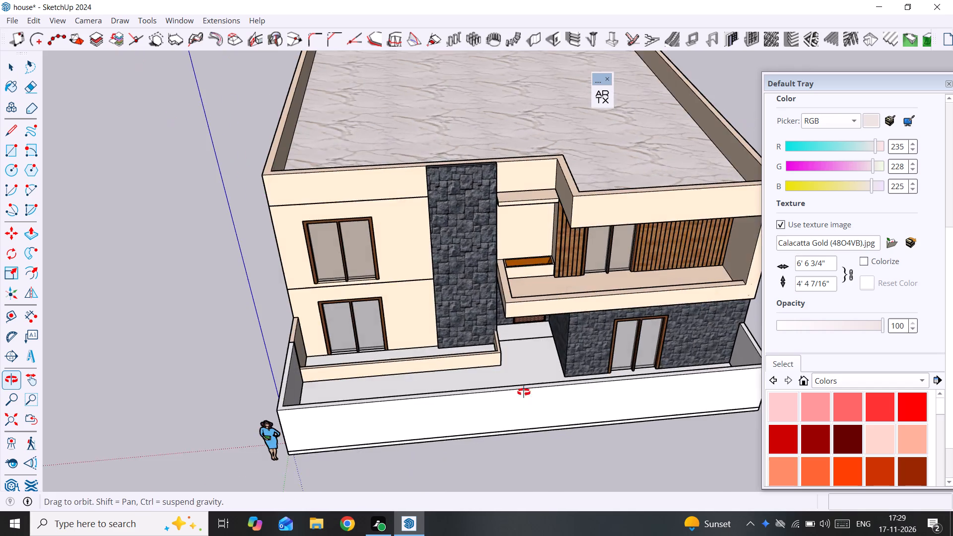
middle_click_drag(524, 392, 761, 490)
Draw a 9' 4 1/2" green-axis line across the yard floor from the planter's outer bottom corner near the entrance to the front boundary wall.
scroll(592, 358, "up", 4)
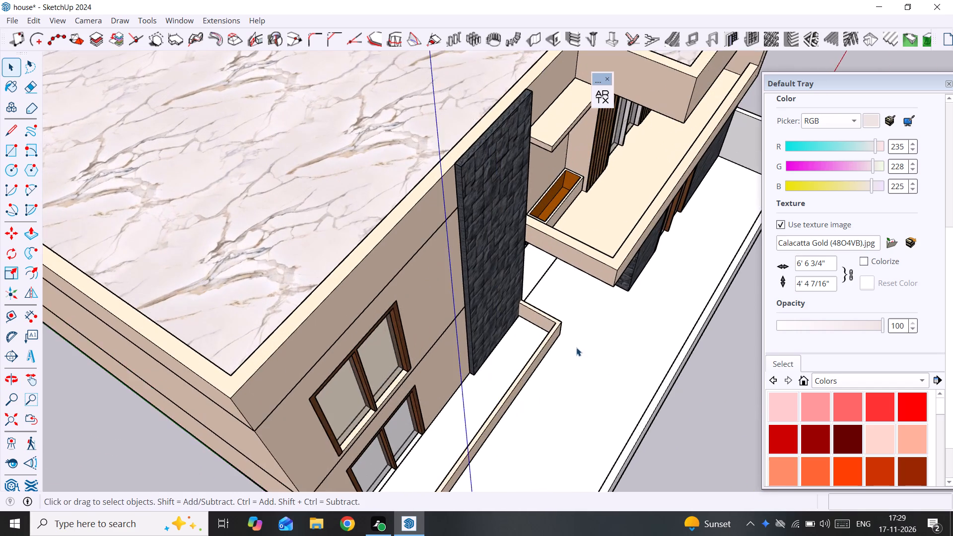
scroll(576, 347, "up", 2)
middle_click_drag(575, 347, 487, 351)
middle_click_drag(483, 381, 615, 384)
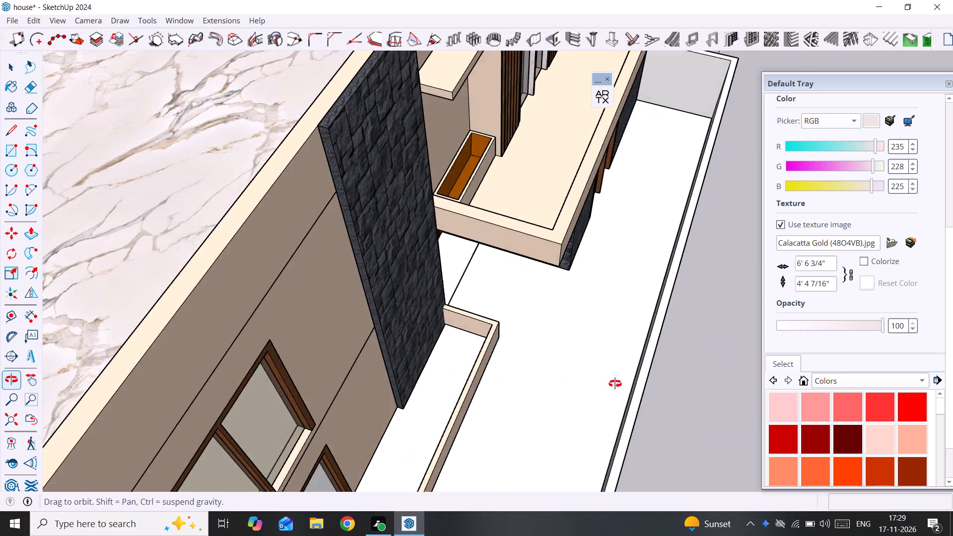
middle_click_drag(615, 384, 631, 385)
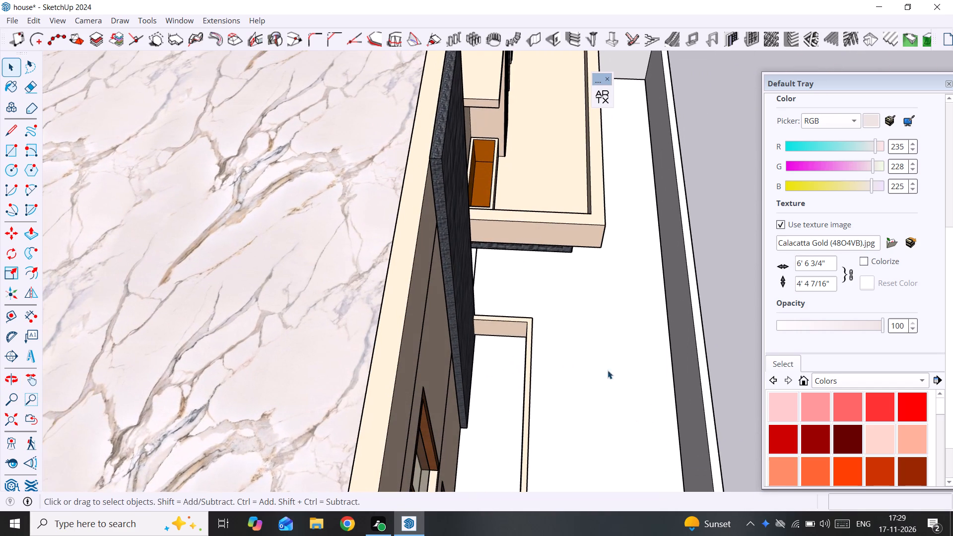
key("l")
scroll(549, 332, "up", 6)
middle_click_drag(535, 327, 525, 324)
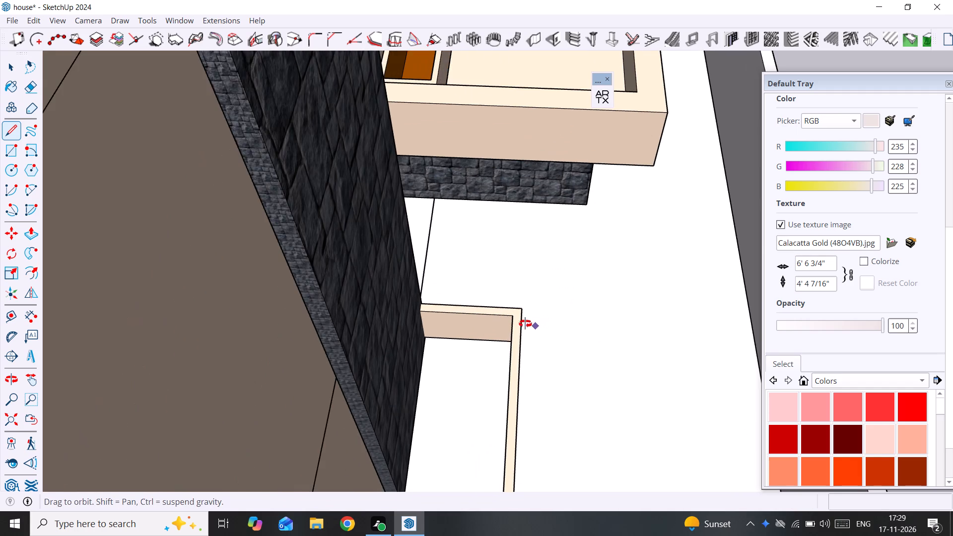
middle_click_drag(525, 324, 476, 305)
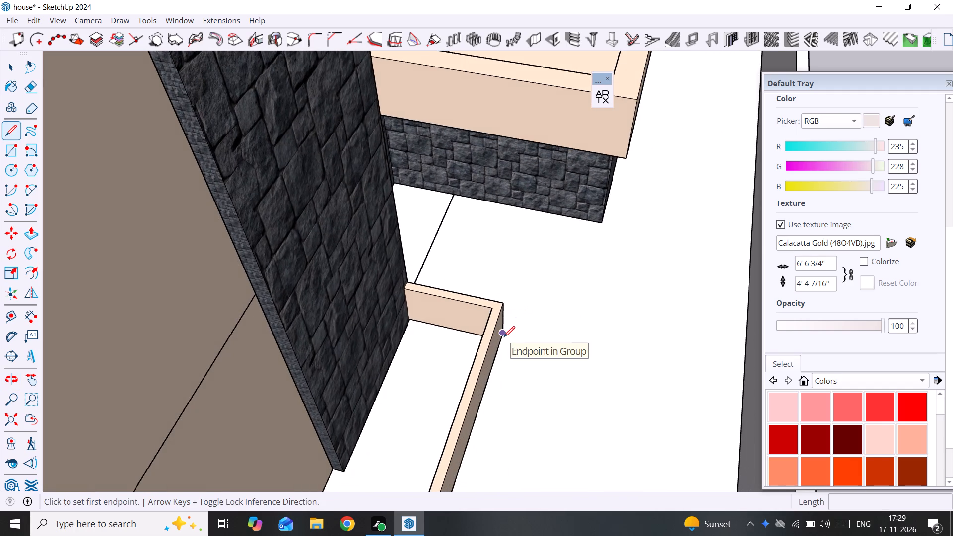
left_click(504, 337)
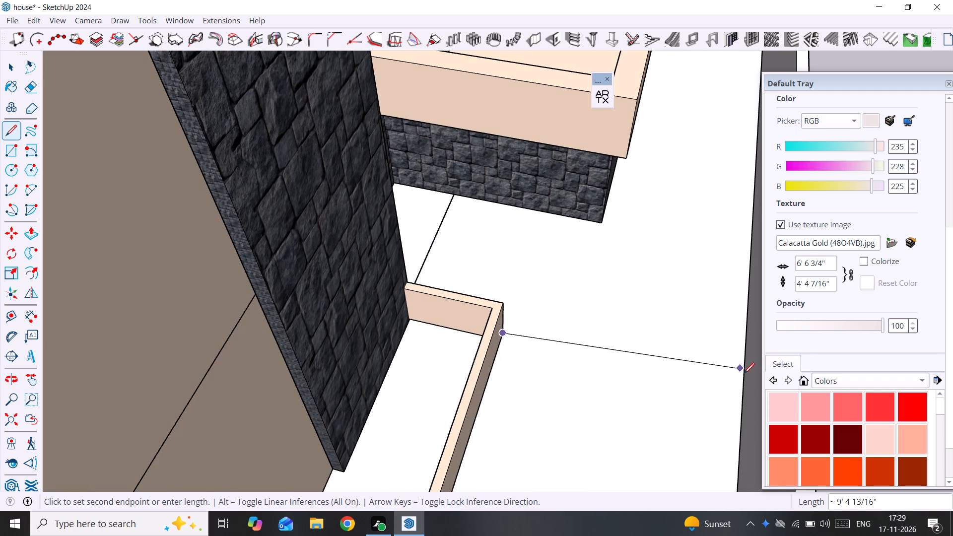
left_click(745, 389)
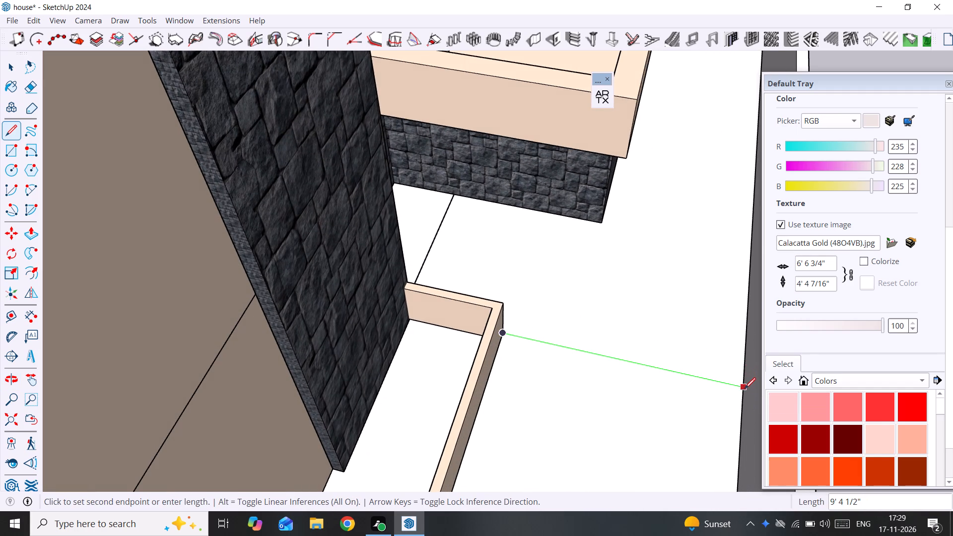
key("space")
Draw a 6' 7 5/16" green-axis line across the yard floor from the entrance stone wall's outer bottom corner to the front boundary wall.
middle_click_drag(738, 310, 605, 323)
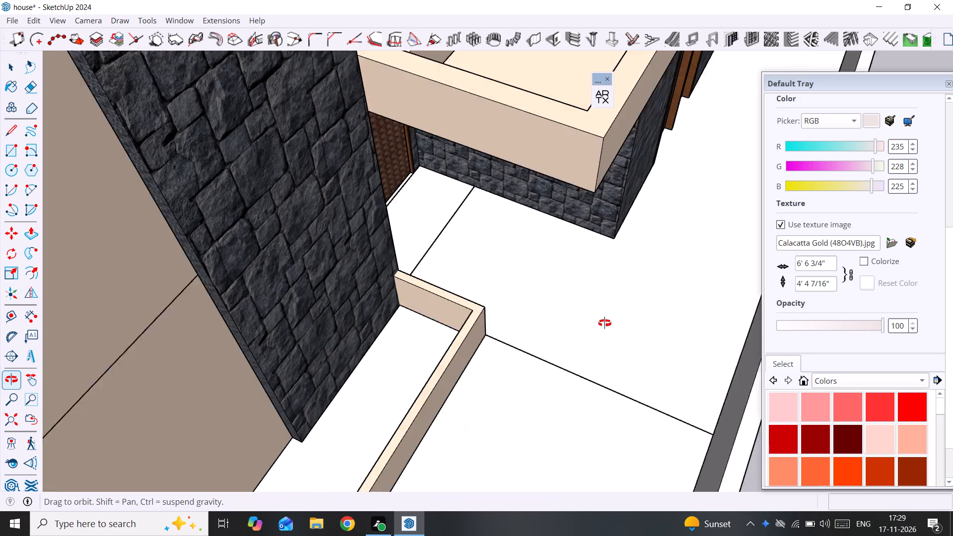
middle_click_drag(605, 323, 576, 318)
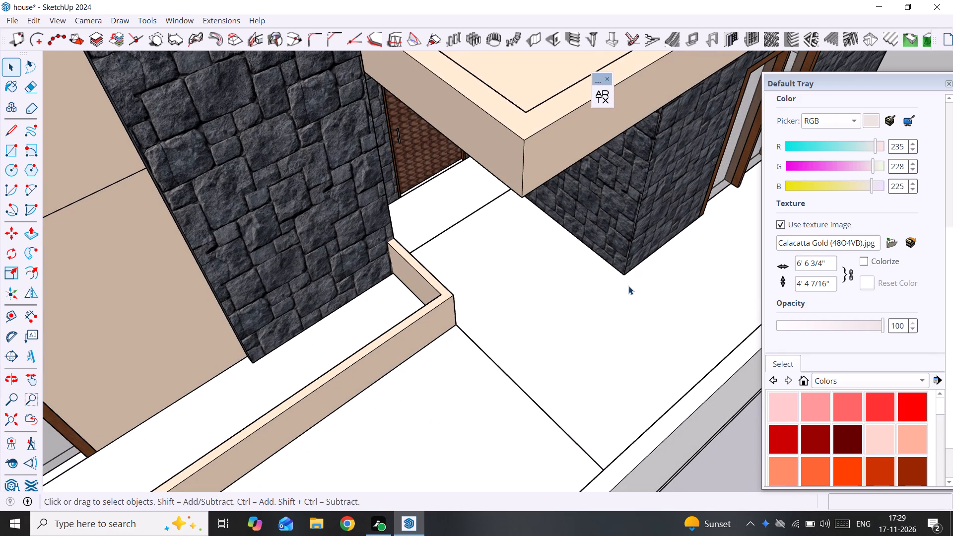
key("l")
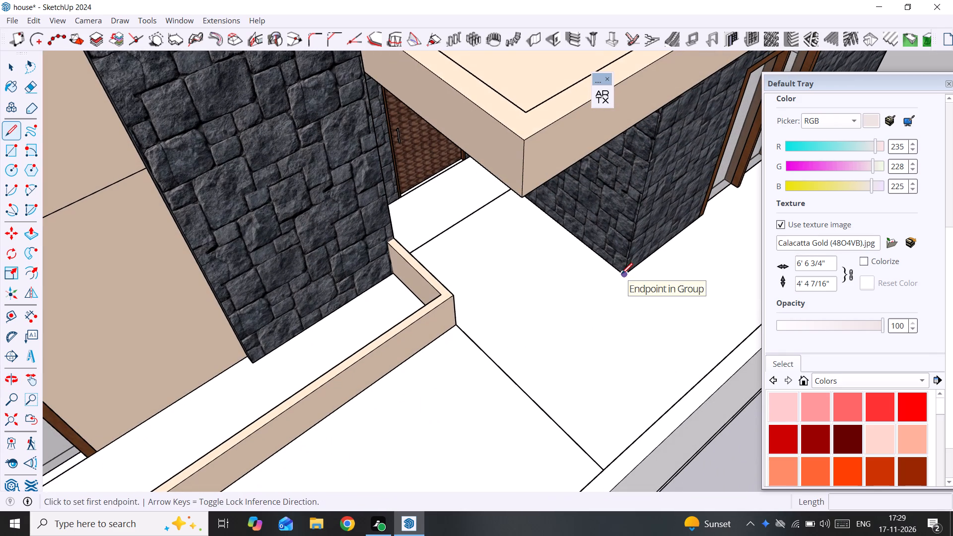
scroll(618, 272, "up", 8)
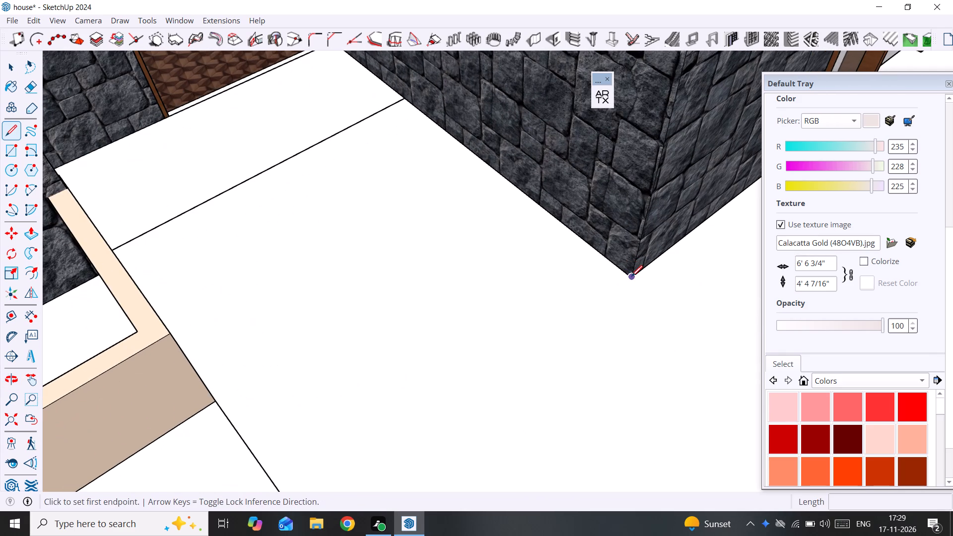
left_click(631, 276)
scroll(662, 341, "down", 14)
middle_click_drag(662, 341, 663, 343)
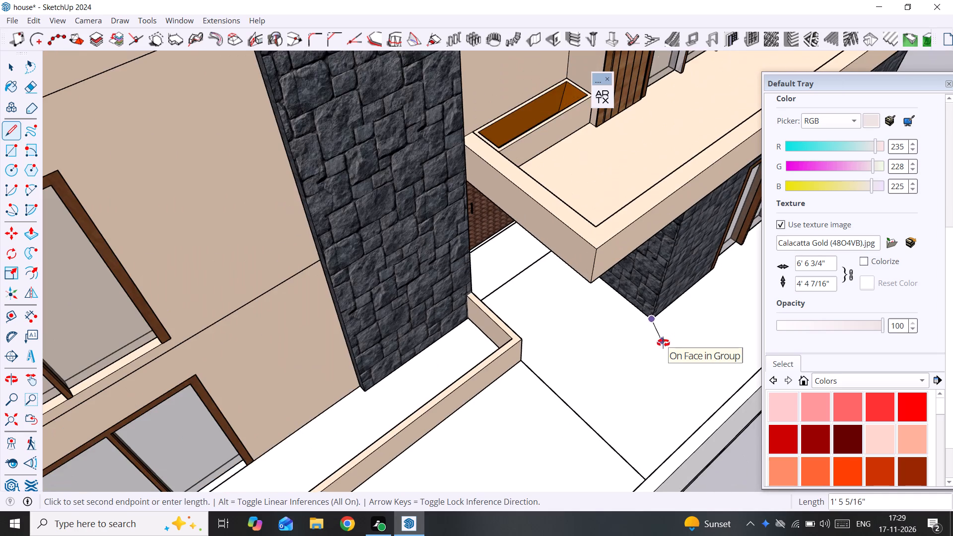
middle_click_drag(663, 343, 793, 355)
middle_click_drag(707, 314, 707, 314, "shift")
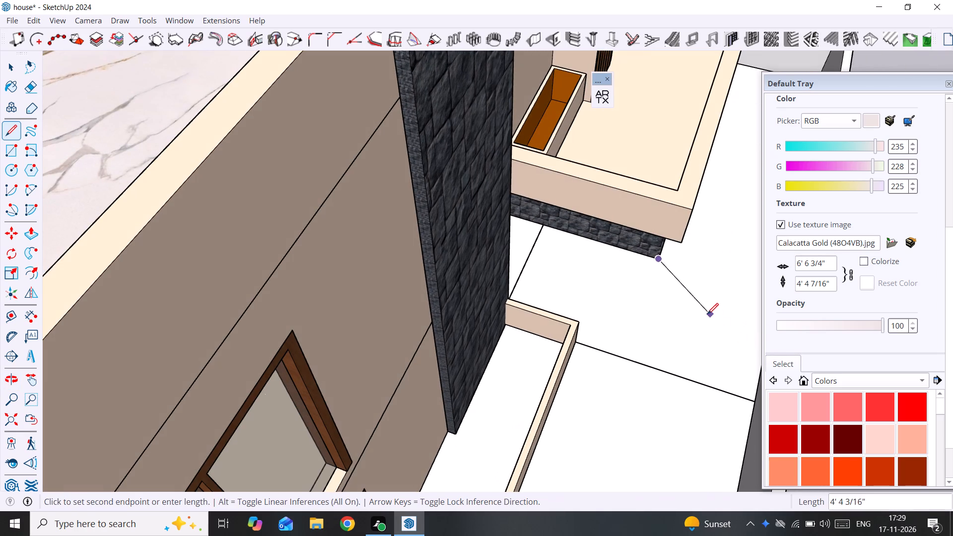
middle_click_drag(707, 314, 579, 323, "shift")
middle_click_drag(581, 324, 655, 306)
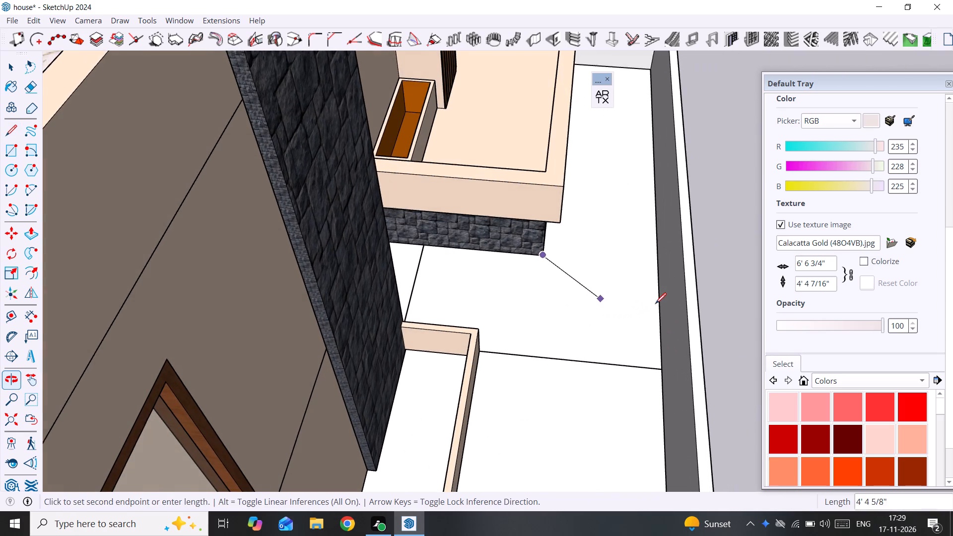
left_click(657, 265)
key("space")
Open the front boundary wall group and draw a 6' vertical line up its inner face from the end of the planter-side floor line.
middle_click_drag(642, 314, 600, 321)
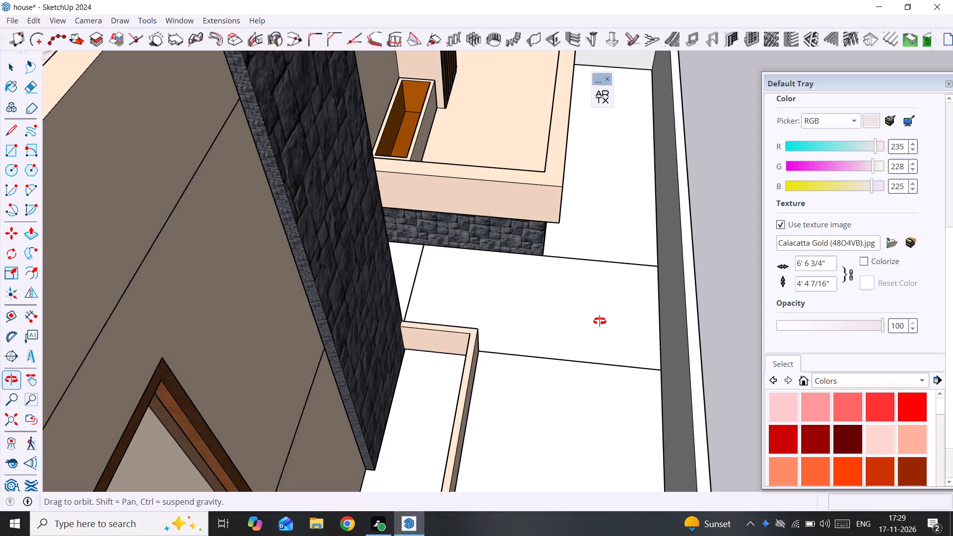
middle_click_drag(600, 321, 558, 328)
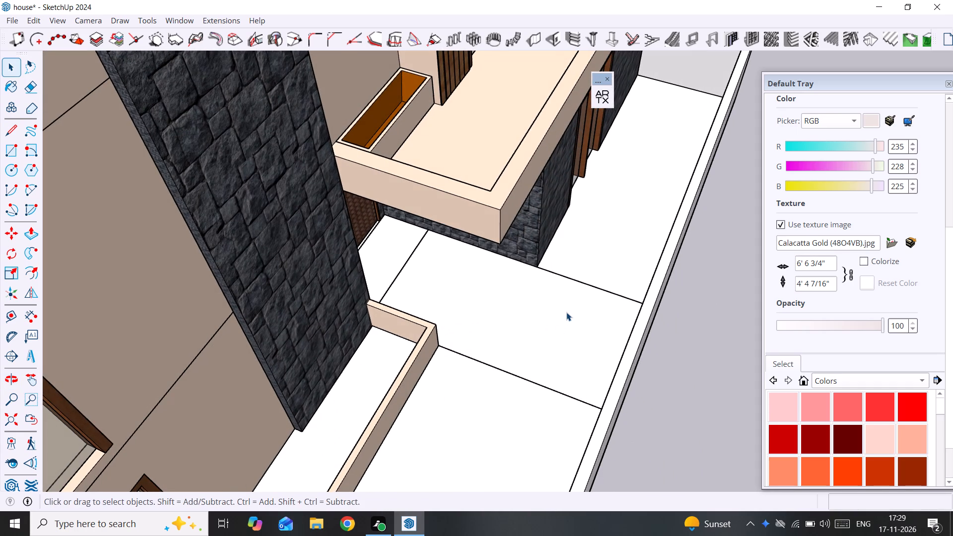
scroll(566, 312, "up", 2)
middle_click_drag(628, 346, 700, 353)
scroll(682, 411, "up", 3)
scroll(685, 369, "up", 3)
double_click(706, 352)
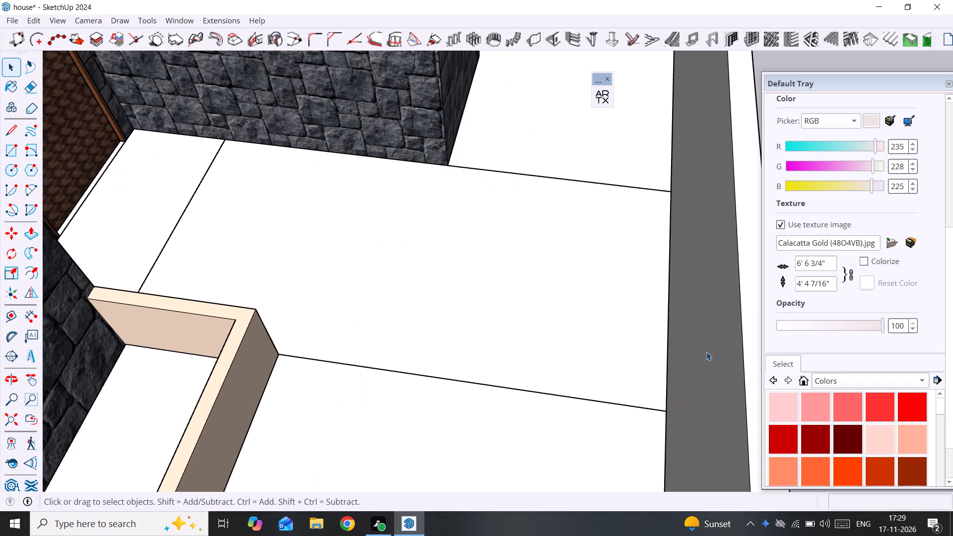
scroll(691, 351, "up", 3)
middle_click_drag(686, 351, 710, 354)
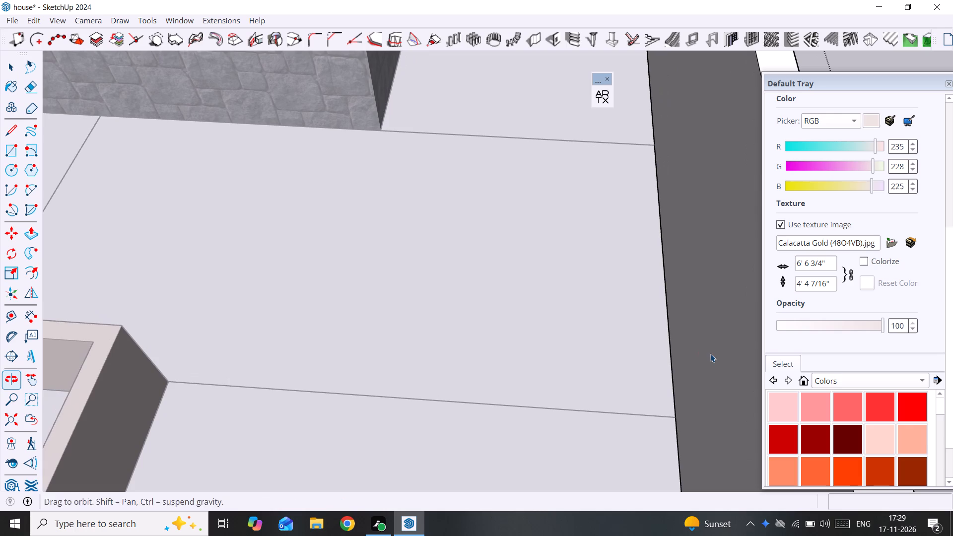
key("l")
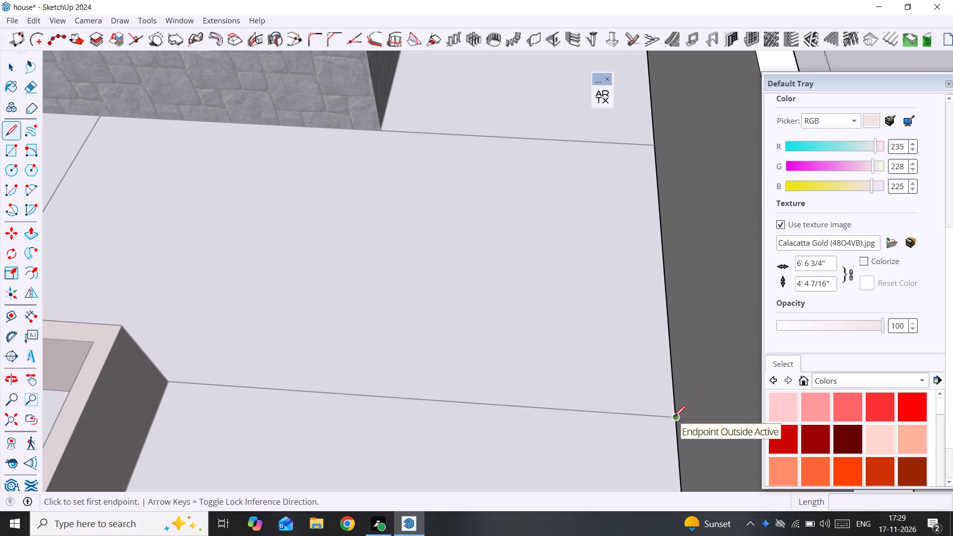
left_click(674, 417)
scroll(712, 371, "down", 3)
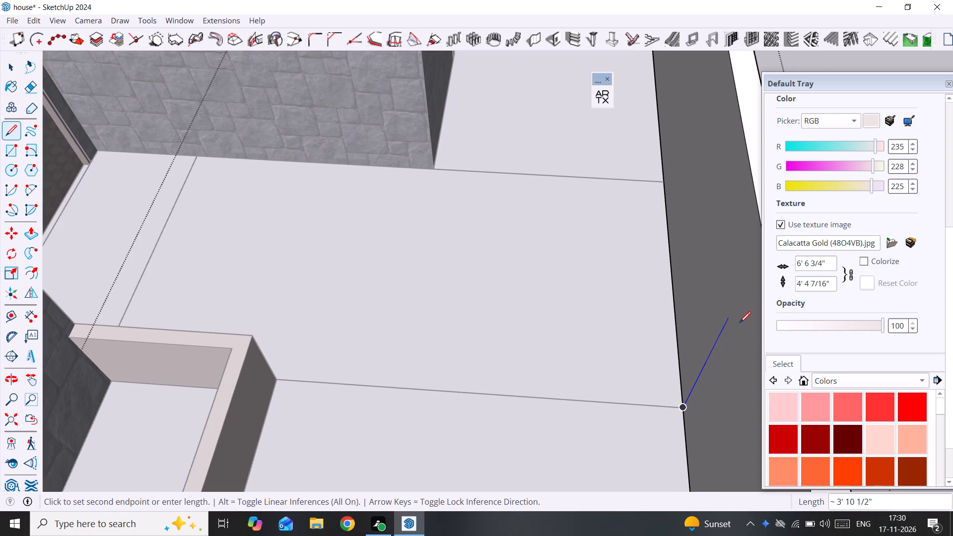
key("Up")
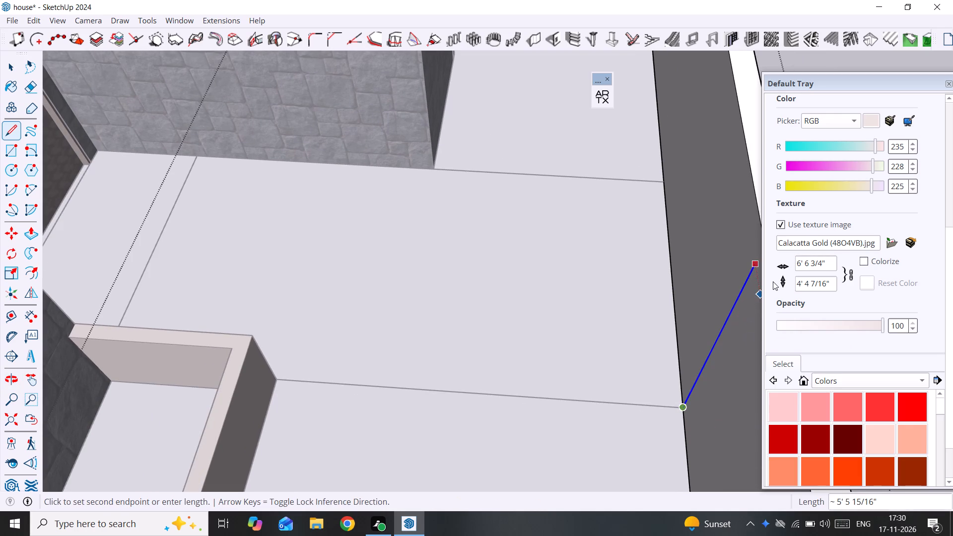
scroll(766, 282, "down", 3)
middle_click_drag(752, 286, 689, 313, "shift")
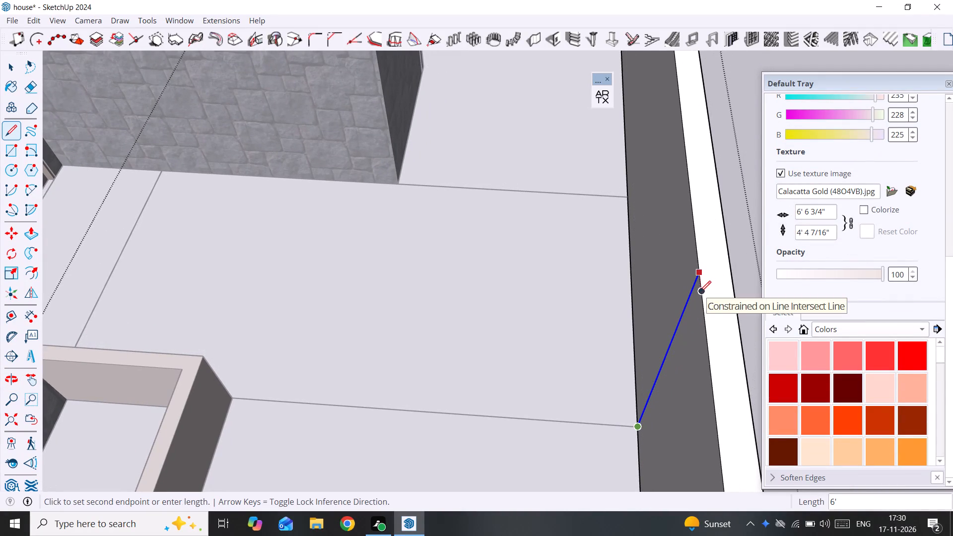
left_click(700, 292)
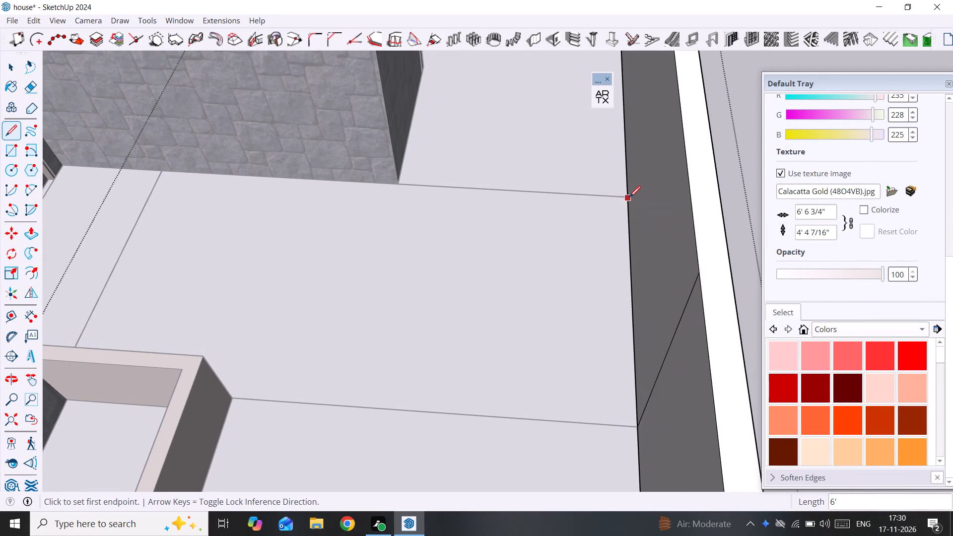
Draw a second 6' vertical line up the boundary wall's inner face from the end of the floor line at the entrance stone wall.
scroll(629, 197, "up", 11)
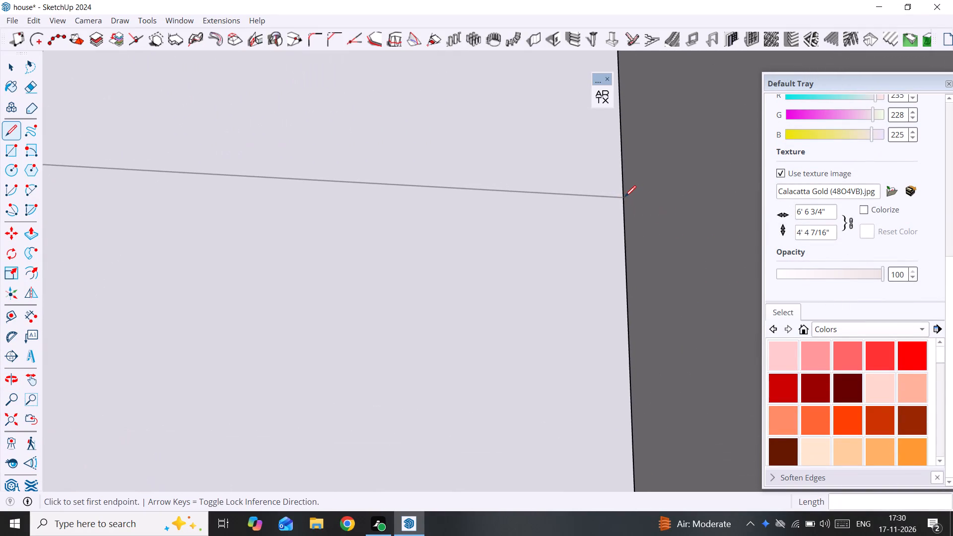
left_click(623, 198)
scroll(644, 185, "down", 3)
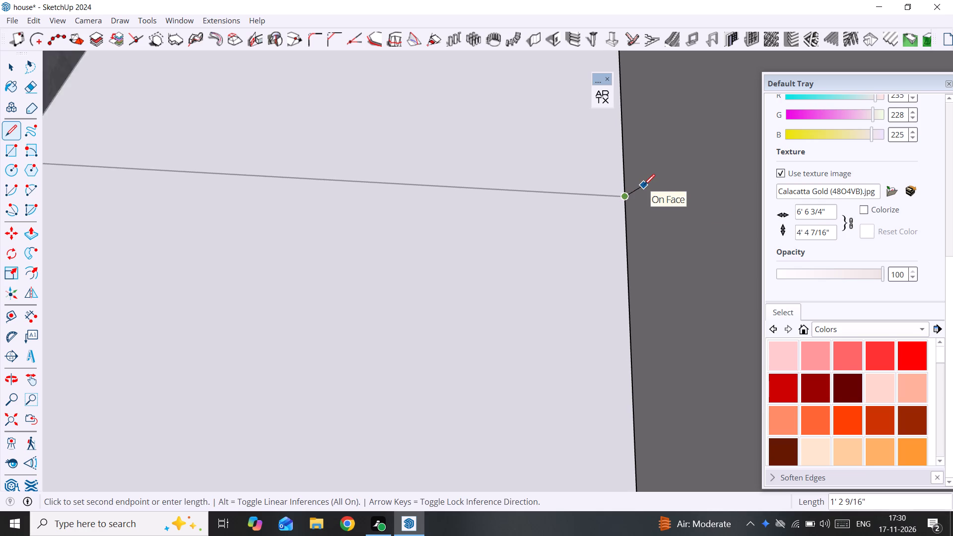
scroll(644, 185, "down", 14)
scroll(642, 234, "down", 5)
middle_click_drag(642, 237, 631, 275)
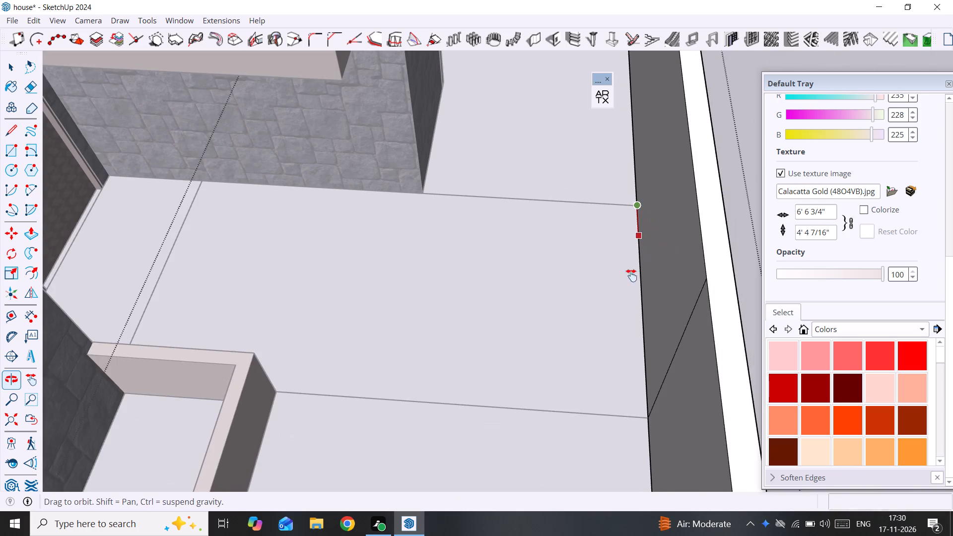
middle_click_drag(631, 275, 619, 313)
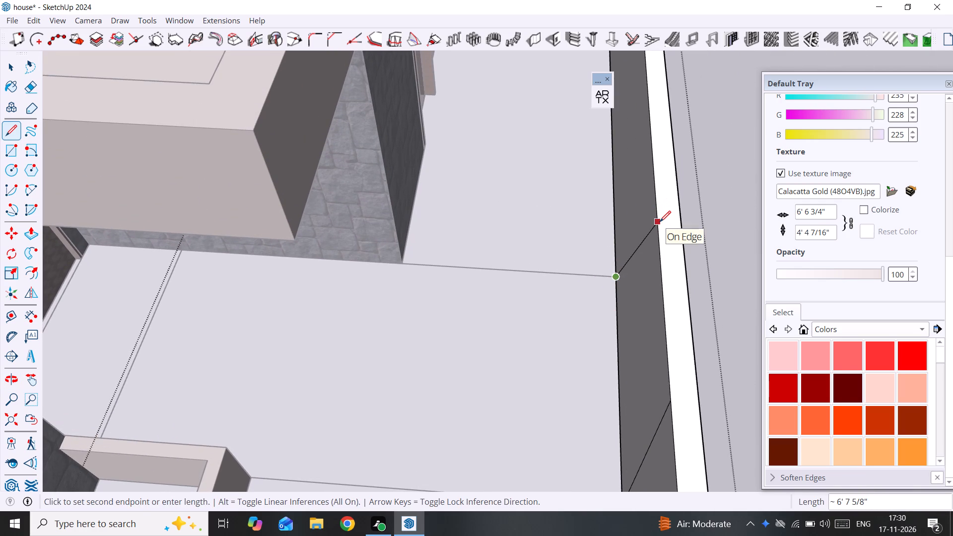
key("Up")
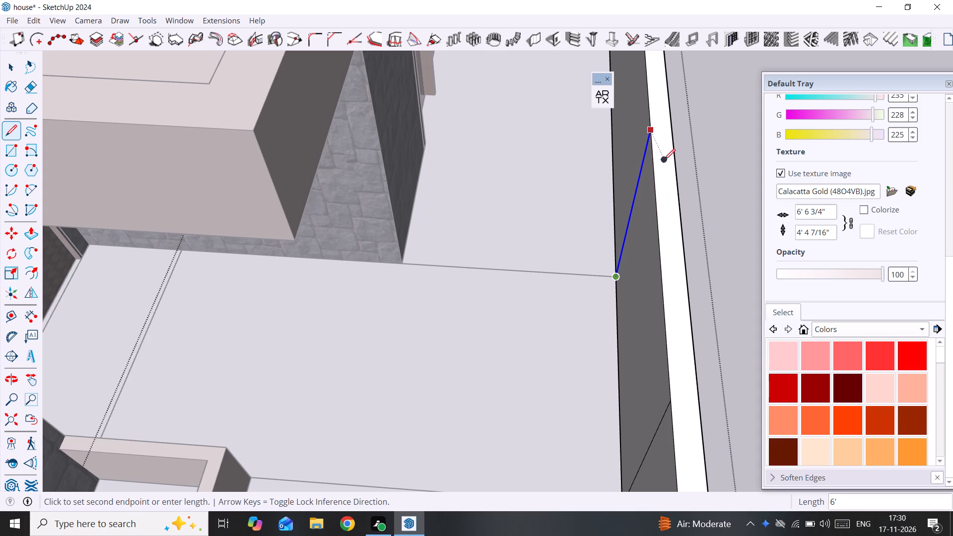
left_click(654, 170)
key("space")
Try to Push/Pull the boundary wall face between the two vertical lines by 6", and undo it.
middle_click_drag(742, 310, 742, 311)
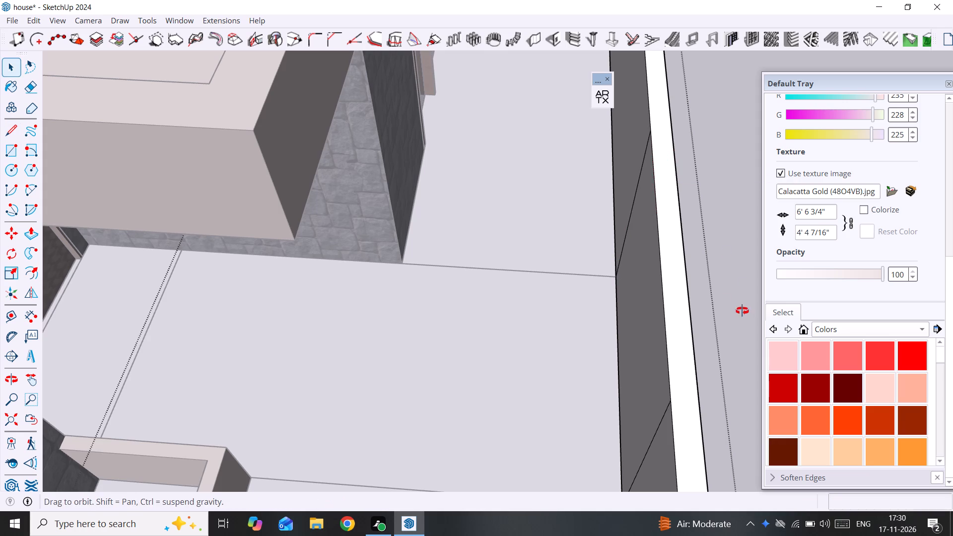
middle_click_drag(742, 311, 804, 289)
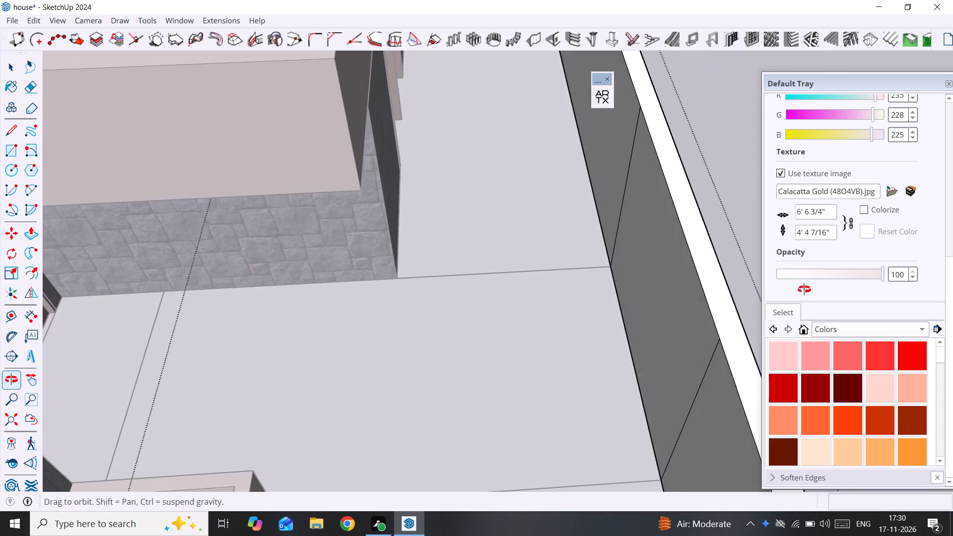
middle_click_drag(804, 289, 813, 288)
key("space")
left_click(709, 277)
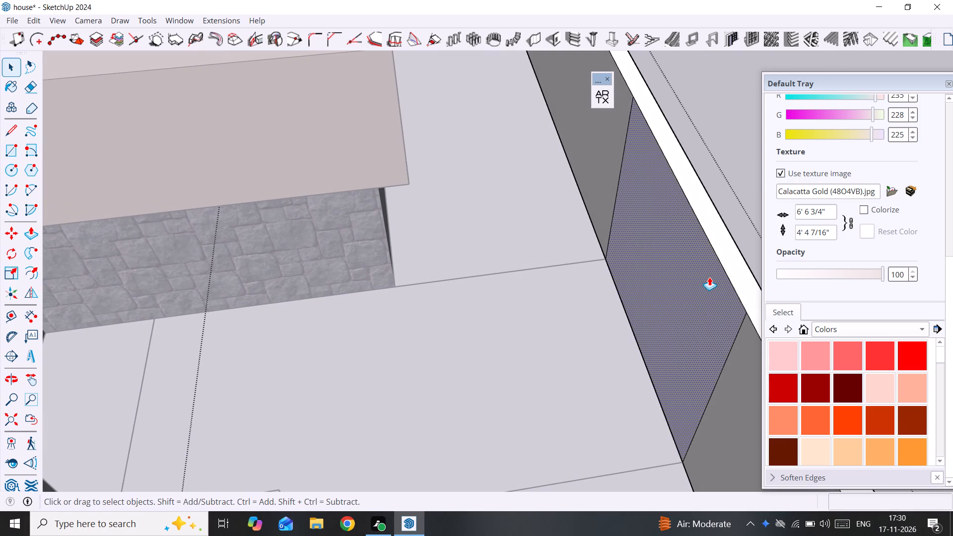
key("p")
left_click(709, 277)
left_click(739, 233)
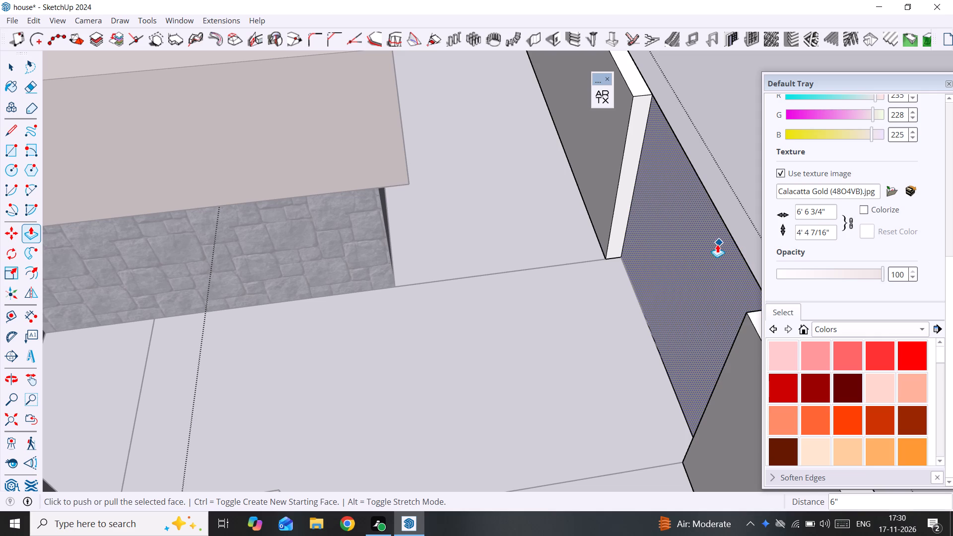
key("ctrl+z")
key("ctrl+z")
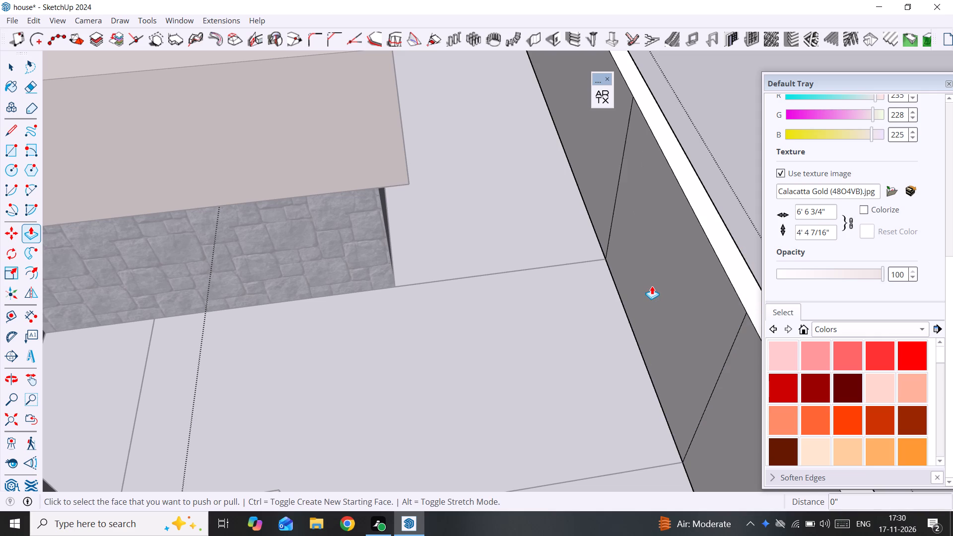
Push/Pull the boundary wall face between the two vertical lines 6" through the wall's thickness.
left_click(664, 275)
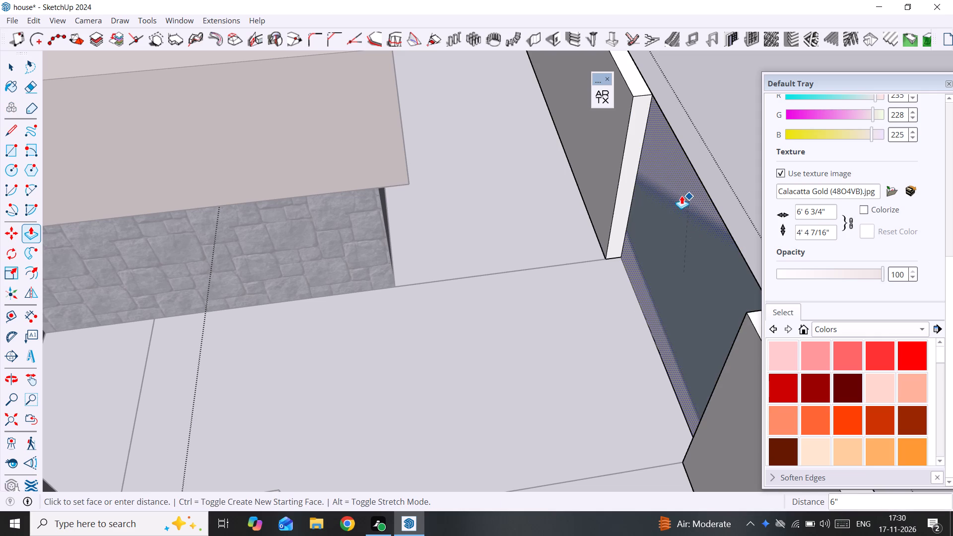
scroll(679, 196, "up", 3)
left_click(679, 196)
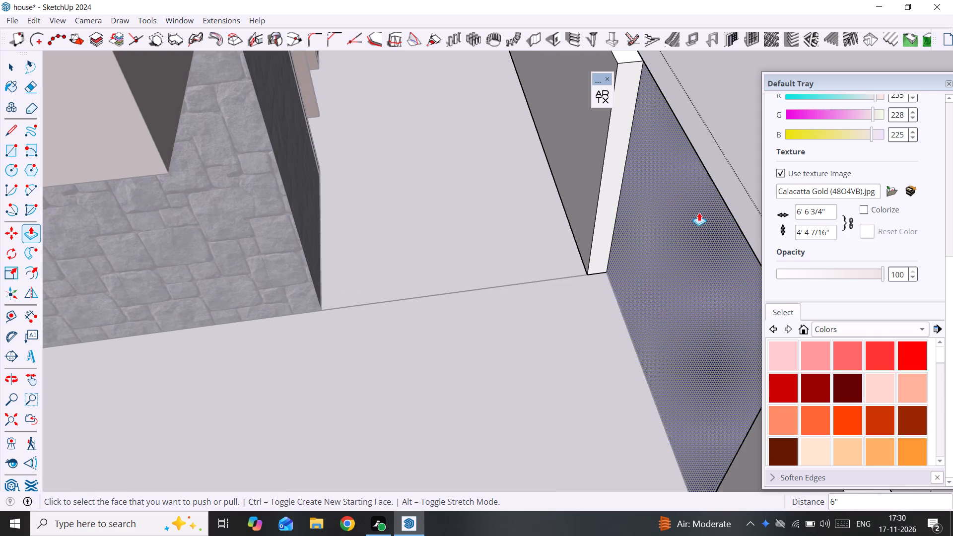
Delete the leftover outer face and the top and bottom edges spanning the boundary wall opening, and leave the wall group.
middle_click_drag(728, 316, 475, 291)
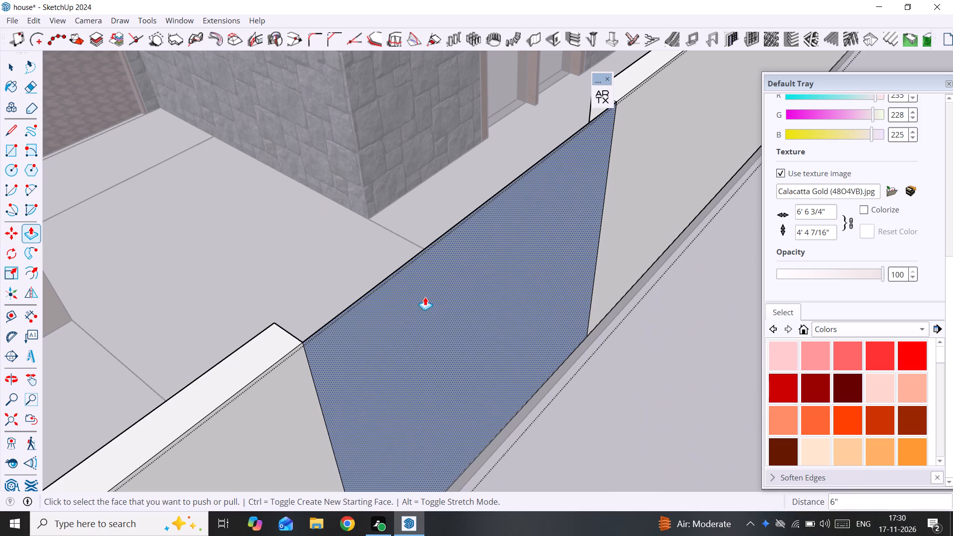
key("space")
left_click(436, 309)
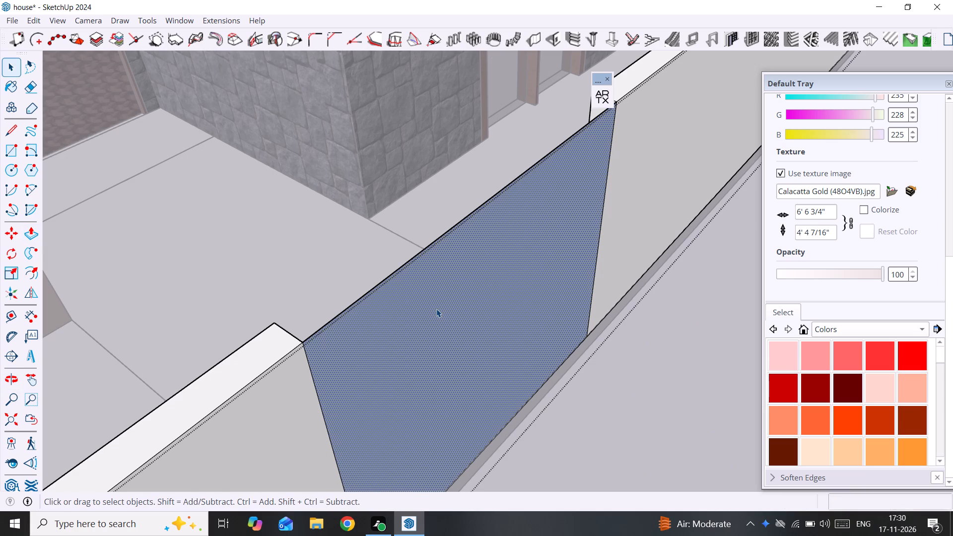
key("Delete")
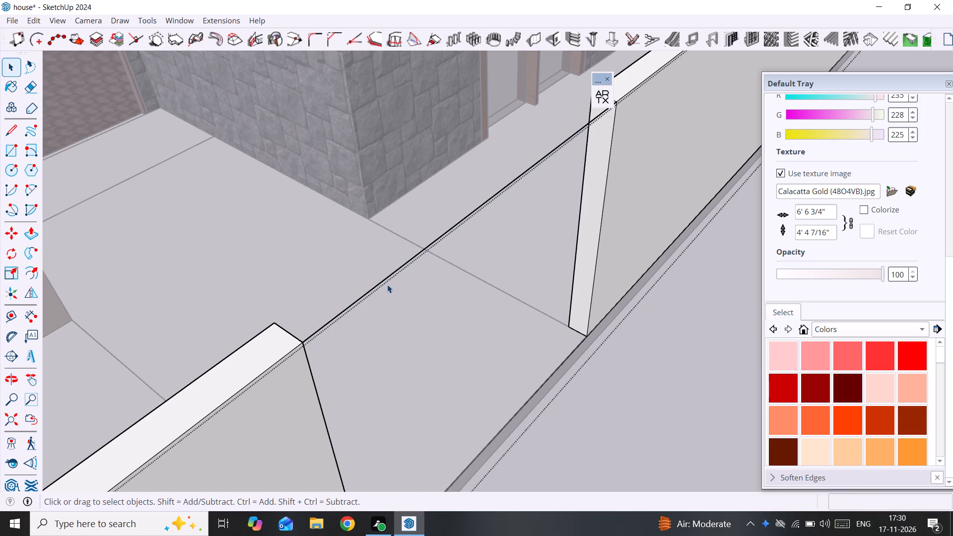
left_click(387, 275)
key("Delete")
left_click(388, 274)
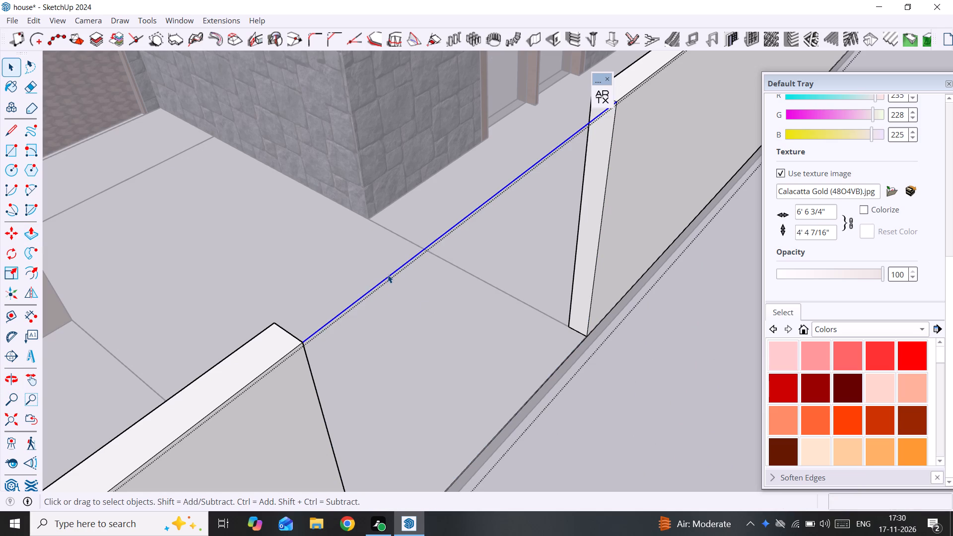
key("Delete")
scroll(541, 327, "down", 3)
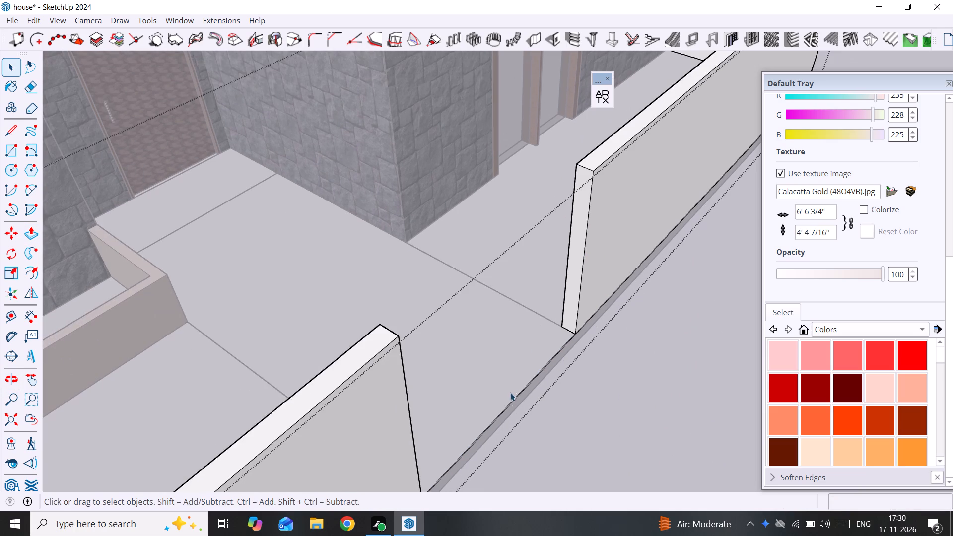
left_click(511, 404)
key("Delete")
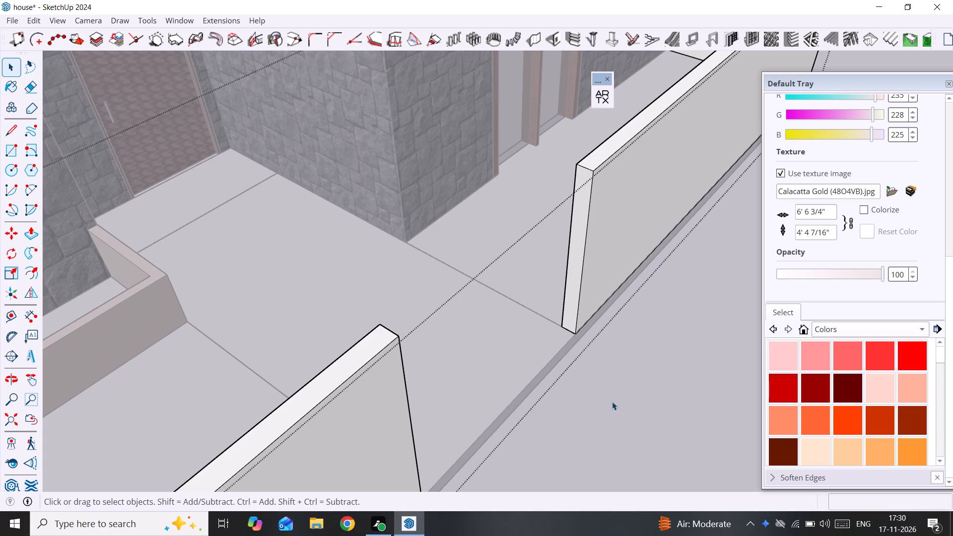
left_click(614, 402)
middle_click_drag(614, 402, 443, 415)
scroll(445, 394, "down", 3)
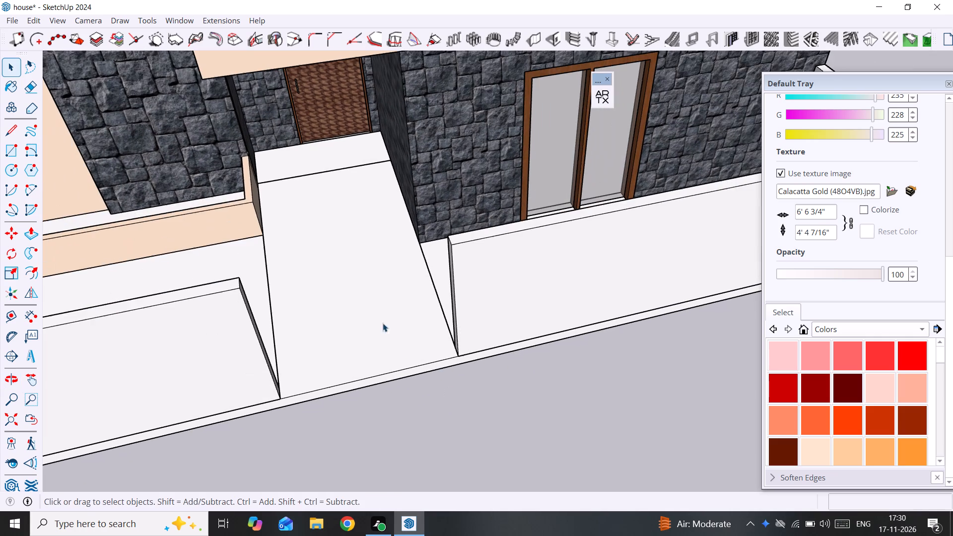
Examine the new boundary wall opening and the whole front of the house from the street side.
scroll(272, 320, "down", 4)
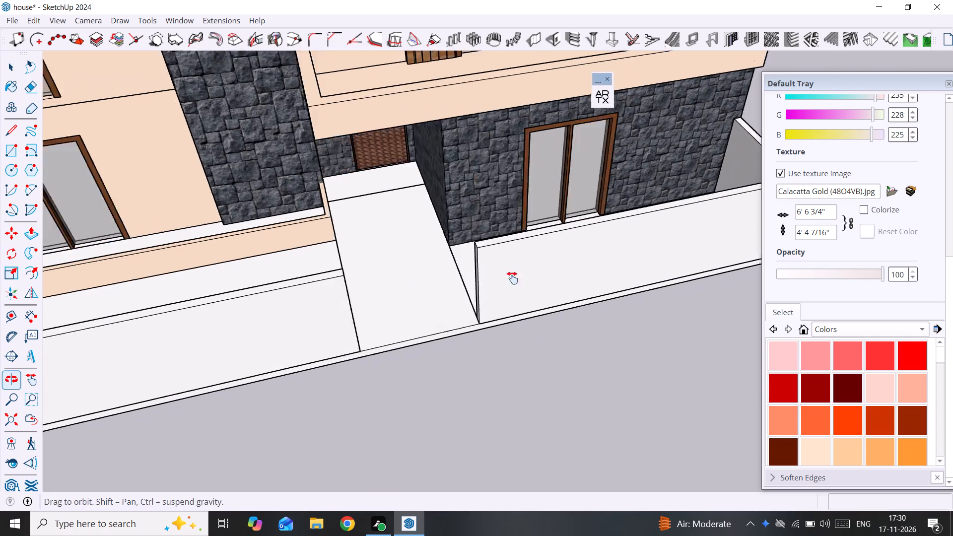
middle_click(525, 298)
middle_click_drag(525, 298, 484, 304)
scroll(422, 331, "down", 11)
middle_click_drag(410, 362, 409, 364, "shift")
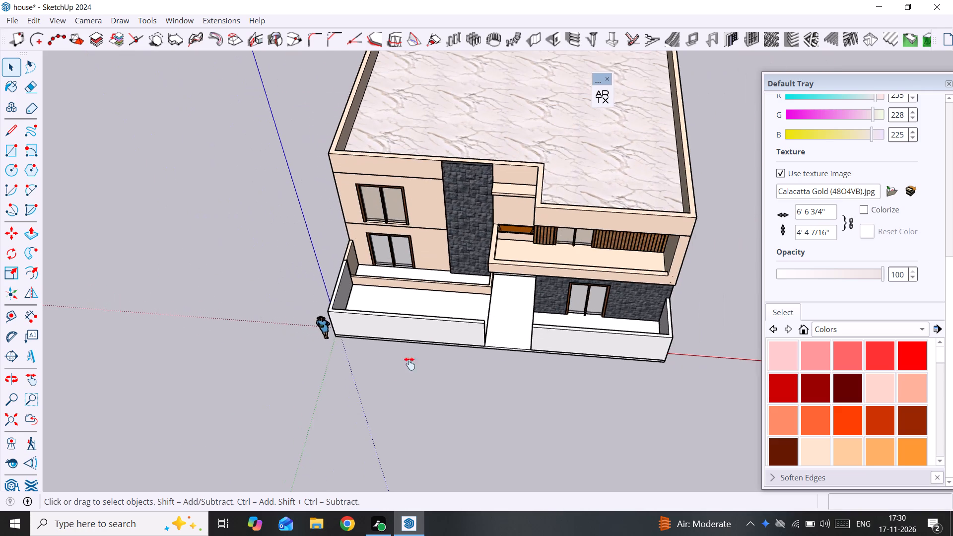
middle_click_drag(409, 364, 512, 327, "shift")
scroll(401, 396, "down", 1)
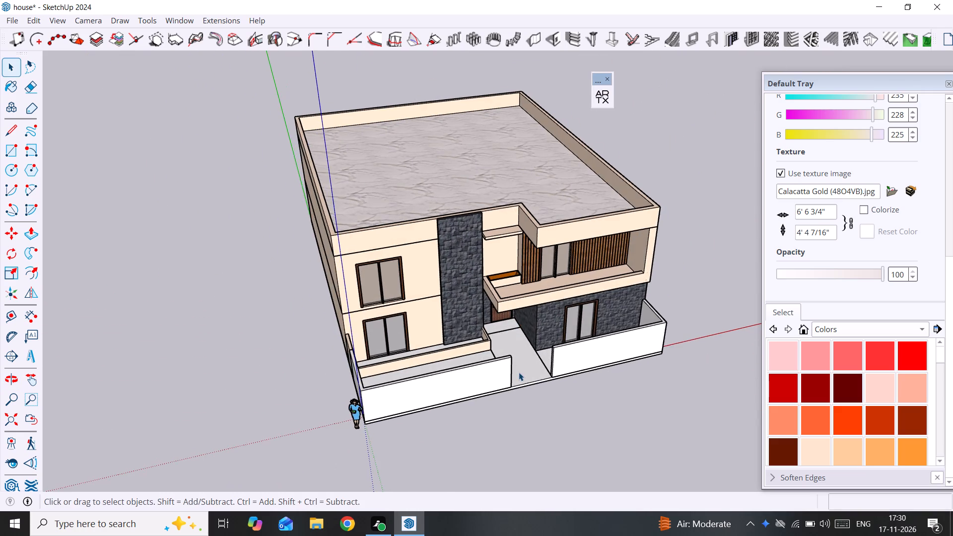
scroll(519, 378, "up", 4)
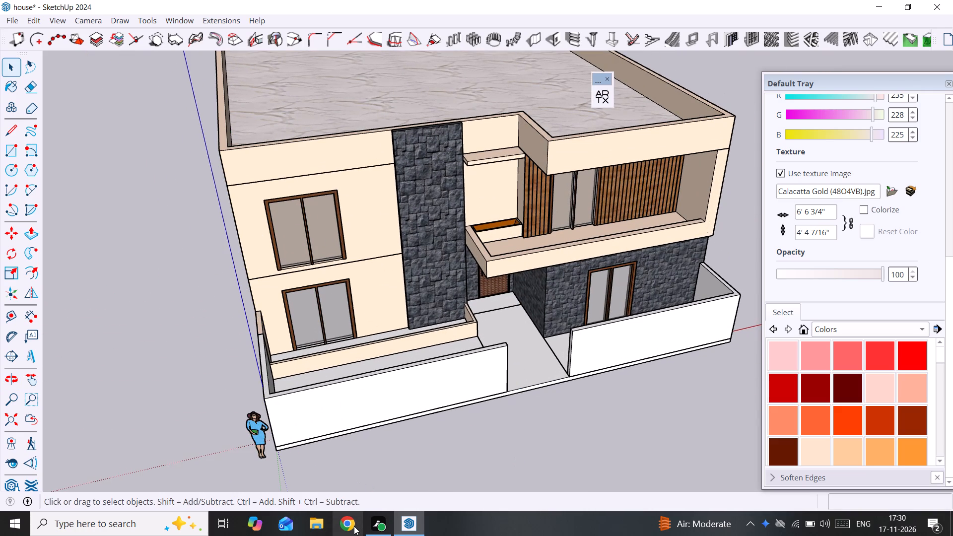
Switch to Chrome, open the SketchUp 3D Warehouse site and search its models for "gate".
left_click(353, 527)
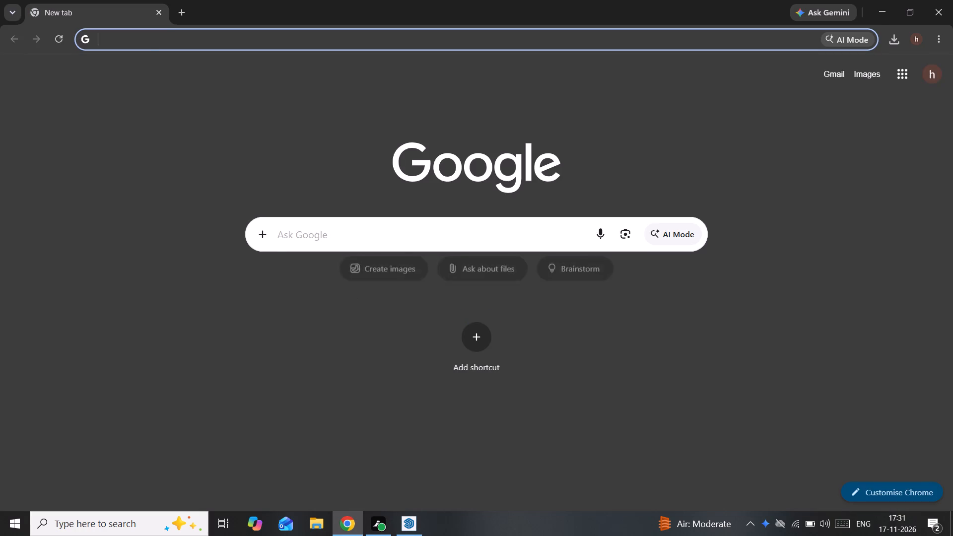
left_click(367, 238)
left_click(356, 346)
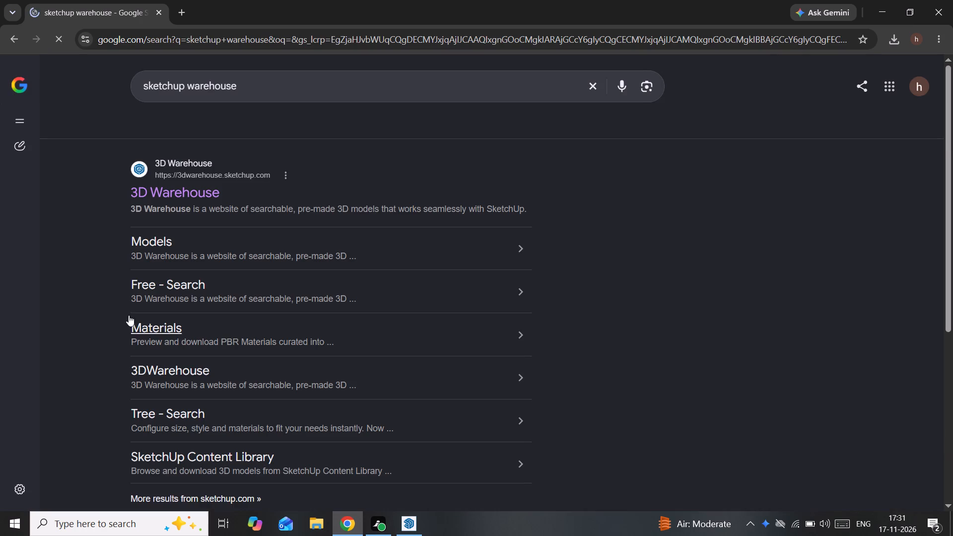
left_click(175, 197)
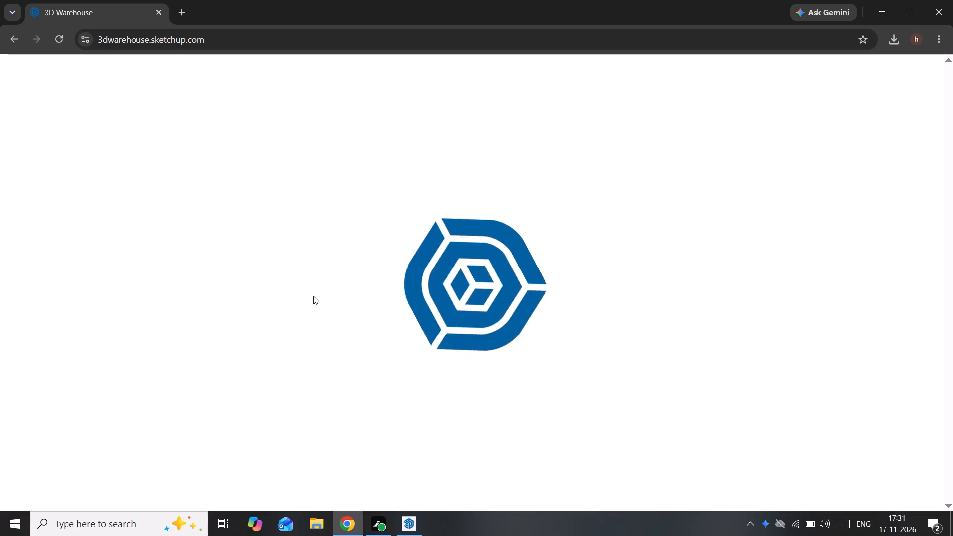
left_click(383, 72)
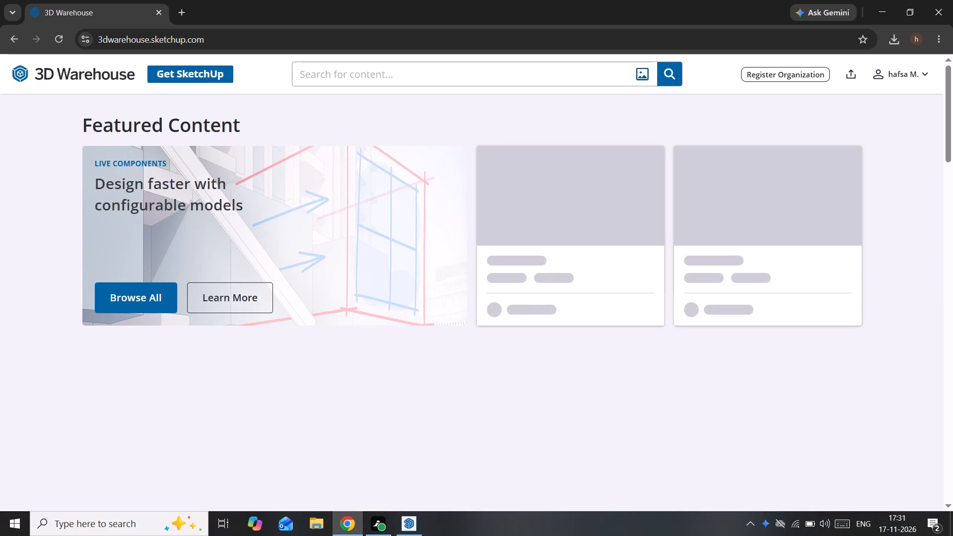
type("gate")
key("Return")
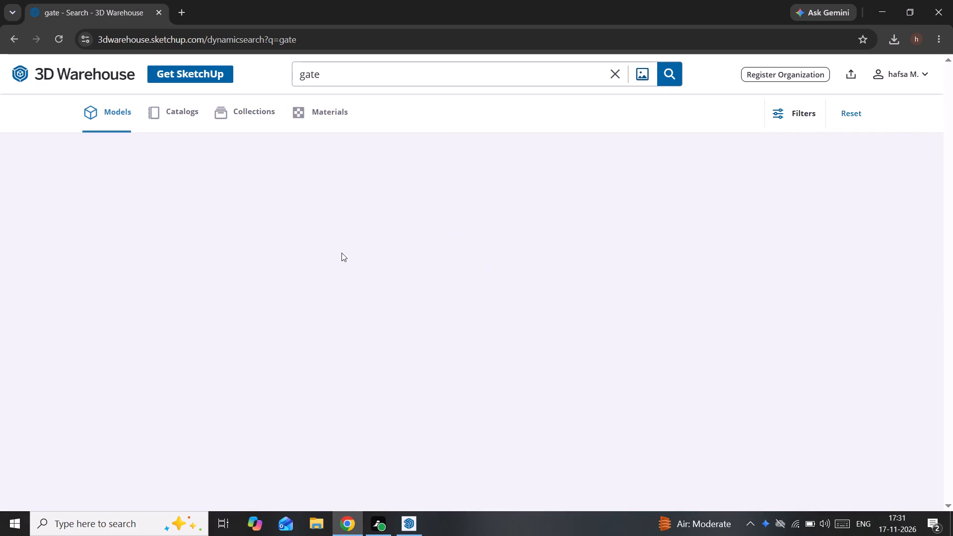
Browse the gate models, unlock more downloads with the video, and download the 1.5 MB dark laser-cut double gate as a SketchUp file.
scroll(475, 276, "down", 3)
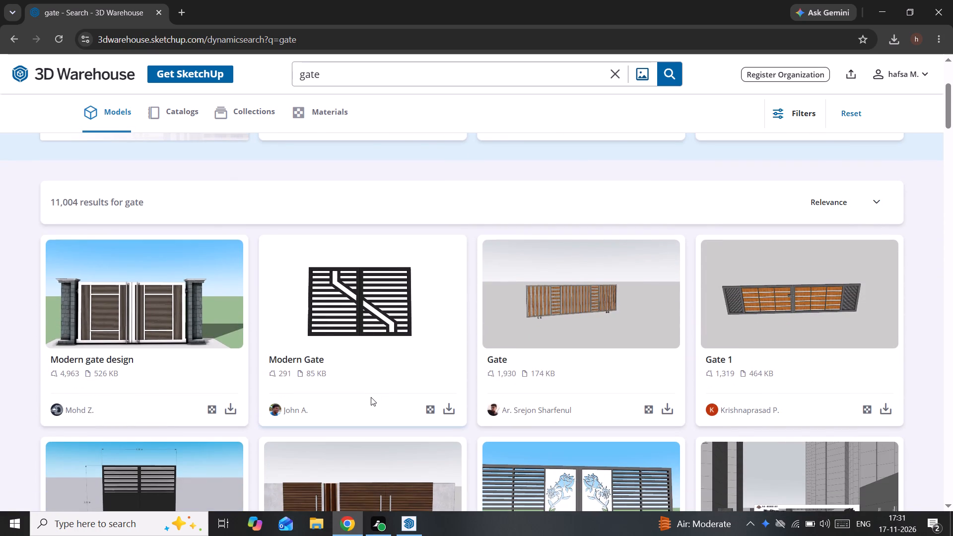
scroll(371, 397, "down", 4)
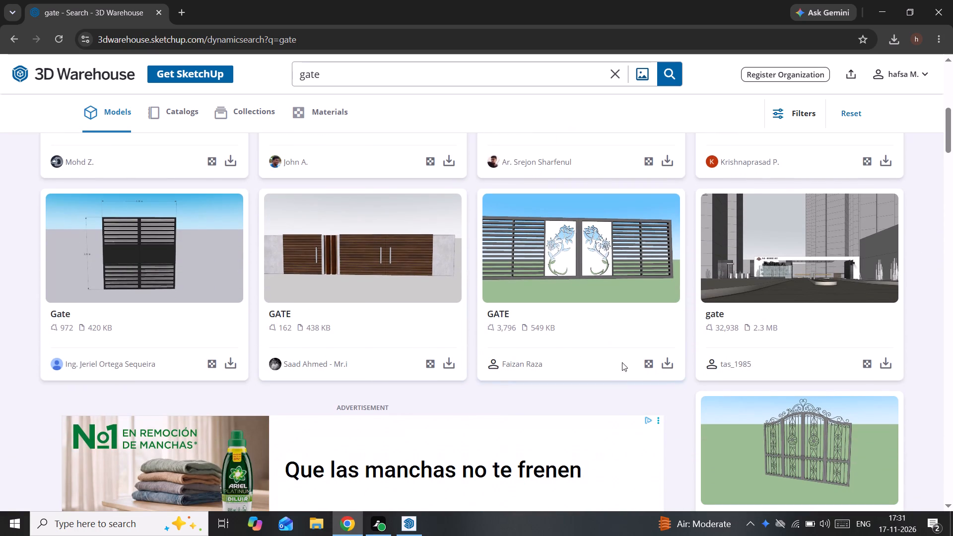
scroll(680, 370, "down", 3)
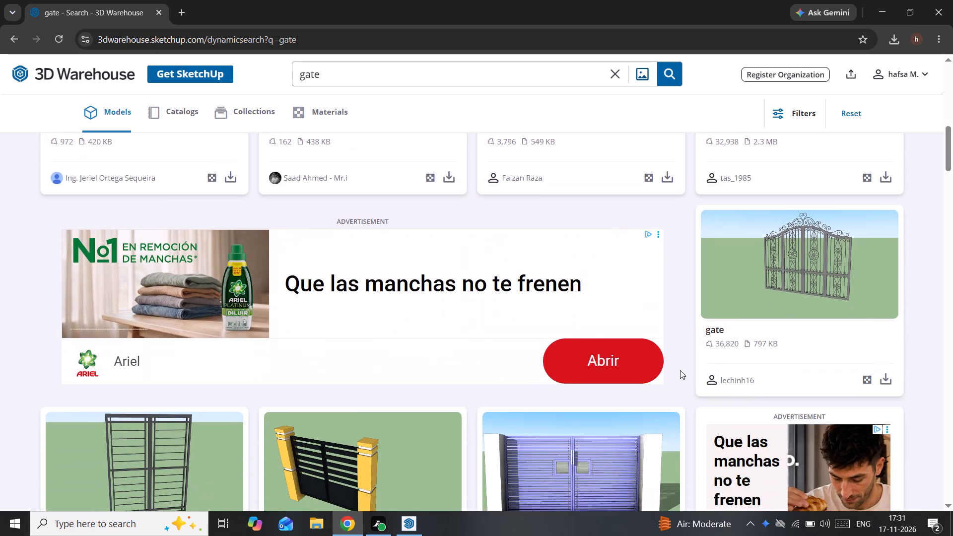
scroll(670, 367, "down", 4)
scroll(480, 332, "down", 5)
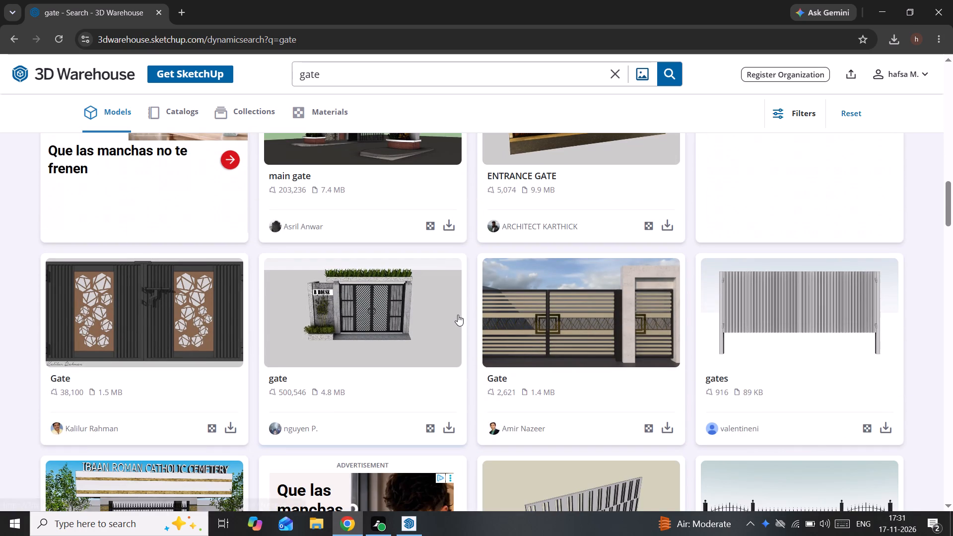
scroll(458, 315, "down", 3)
scroll(458, 315, "up", 1)
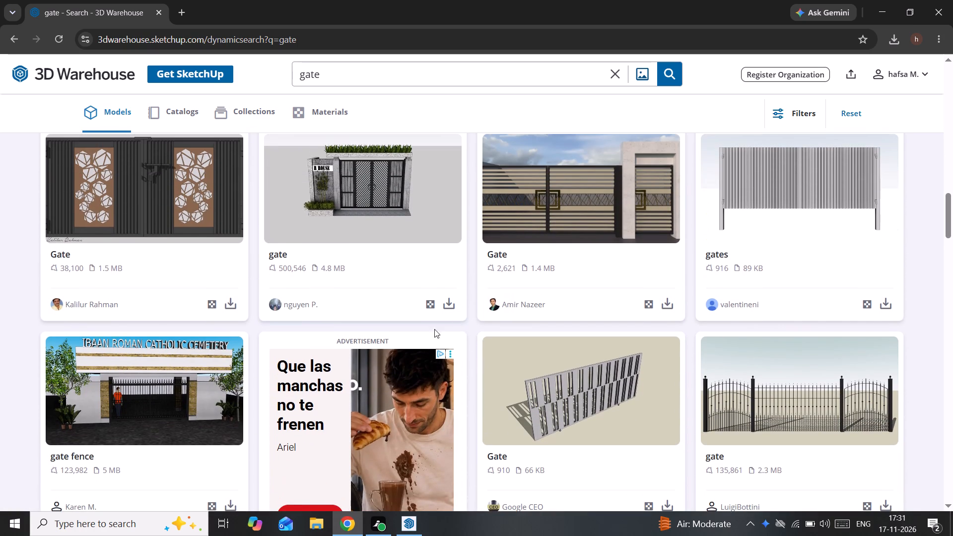
left_click(233, 304)
left_click(293, 332)
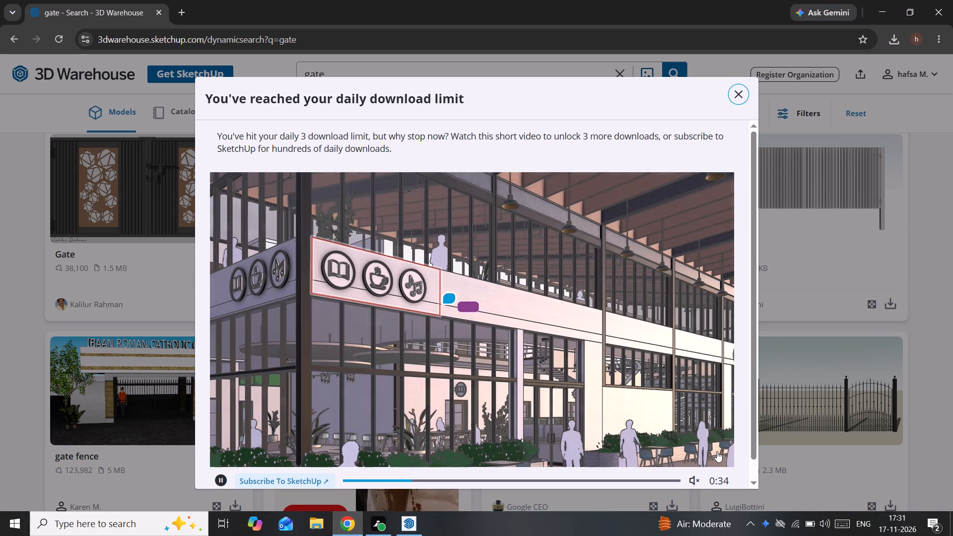
left_click(714, 448)
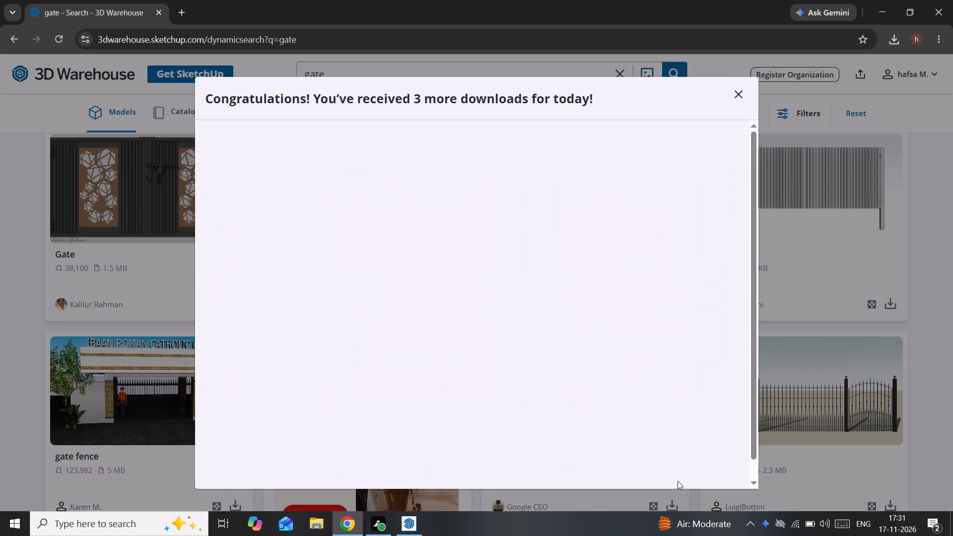
left_click(476, 393)
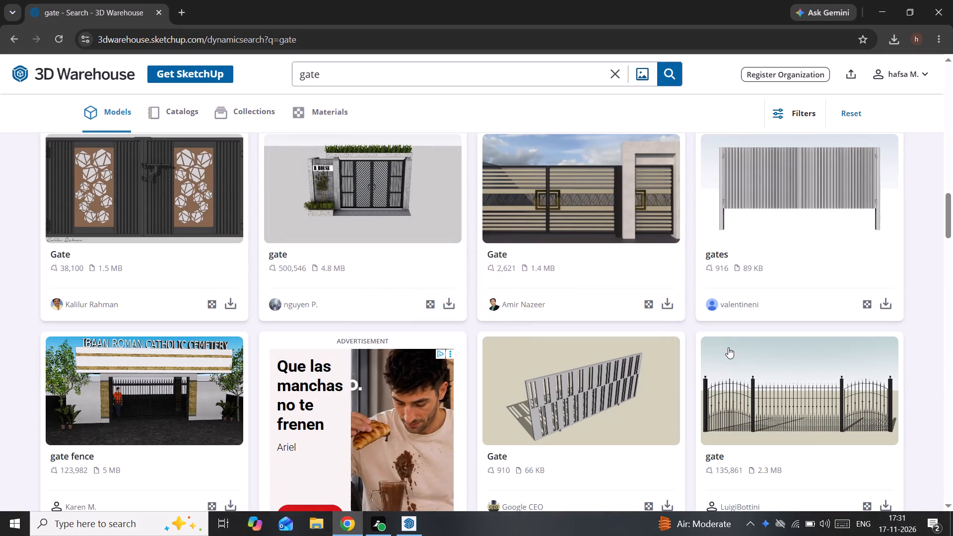
left_click(231, 302)
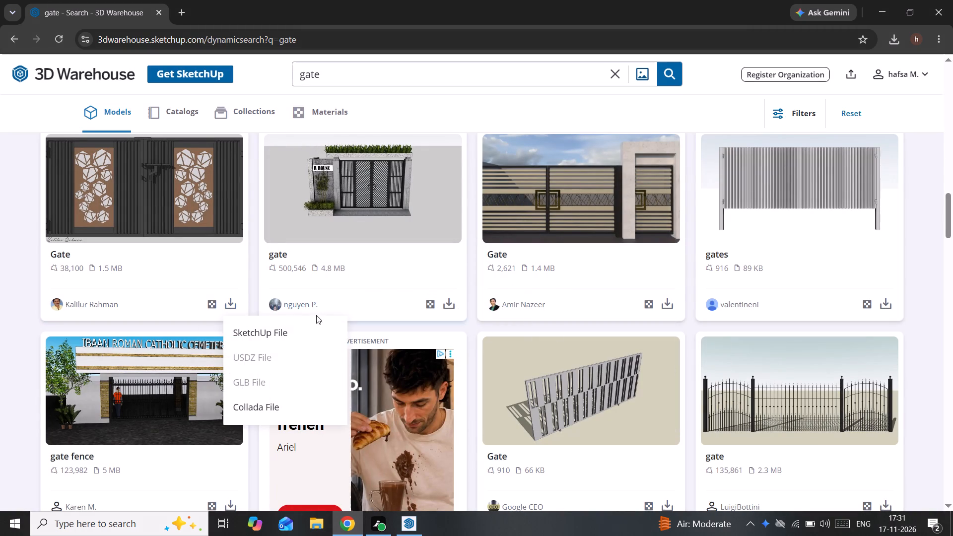
left_click(298, 335)
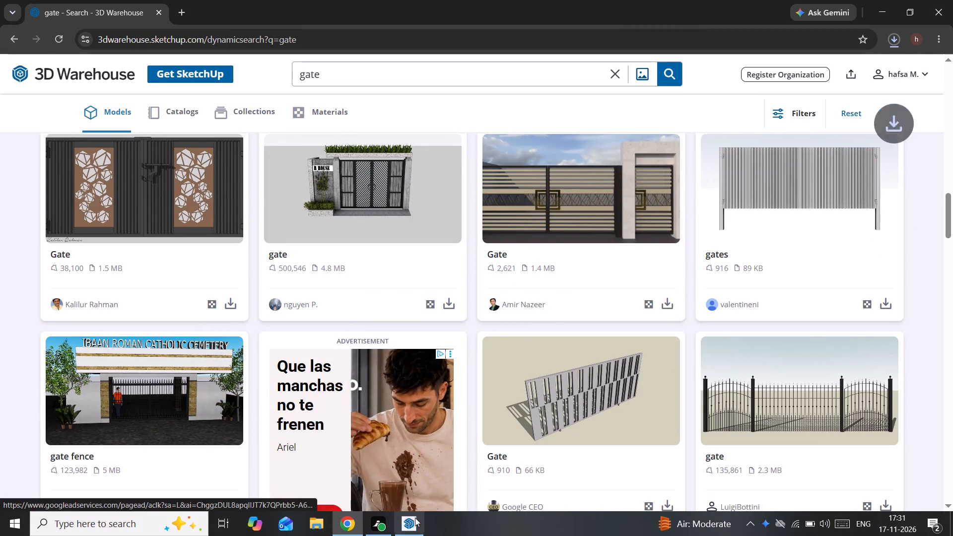
Back in SketchUp, import the downloaded Gate_Lasercut_10ftx6ft model and place it at the opening's bottom corner on the longer front boundary wall section.
left_click(415, 522)
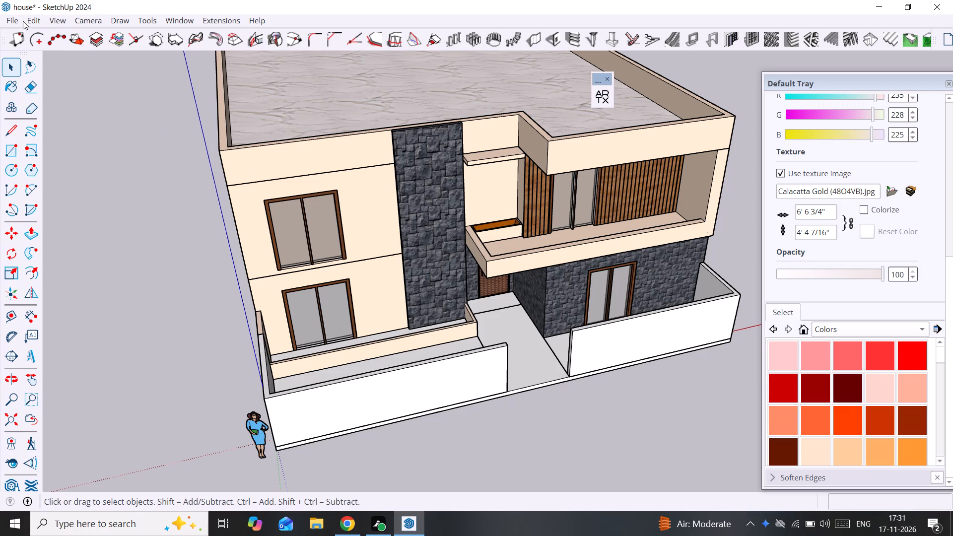
left_click(7, 18)
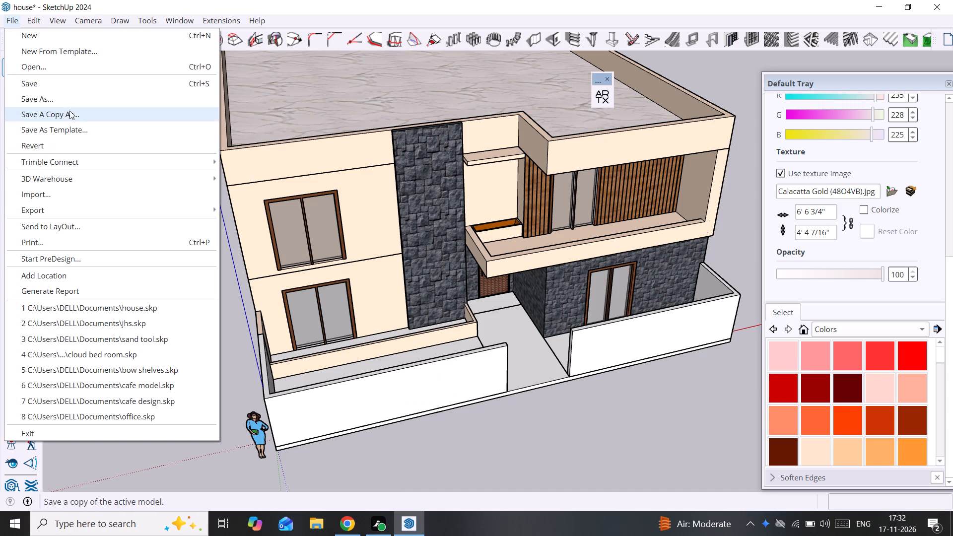
left_click(73, 188)
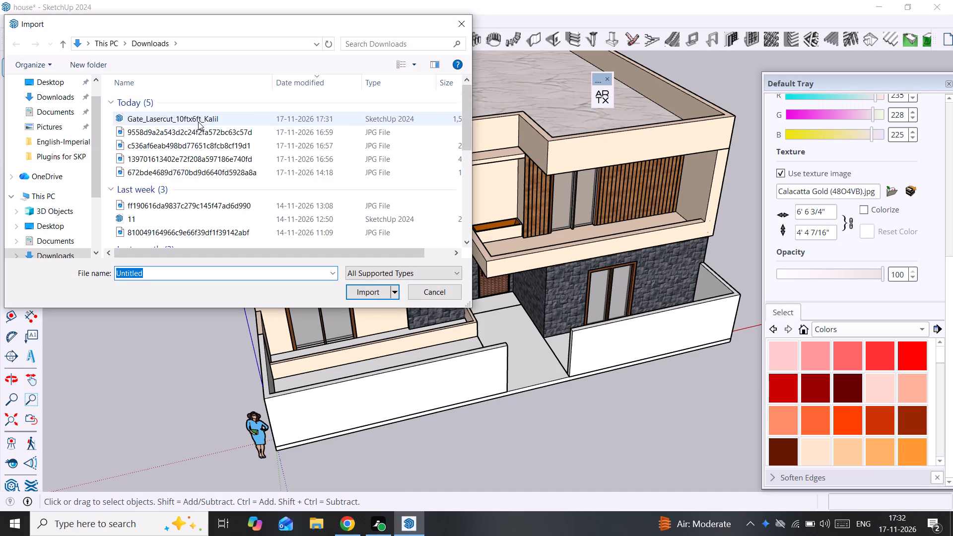
left_click(198, 122)
left_click(370, 293)
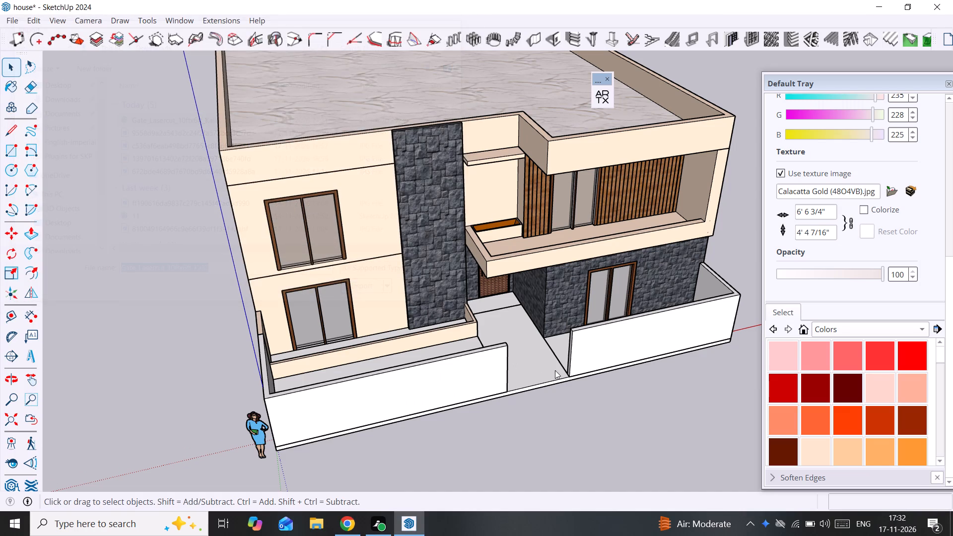
scroll(558, 365, "up", 8)
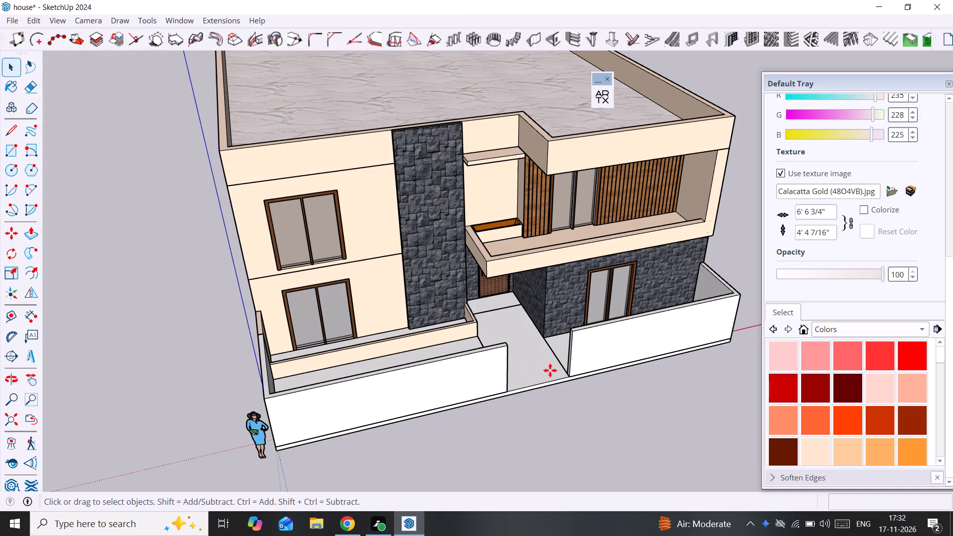
scroll(503, 403, "up", 4)
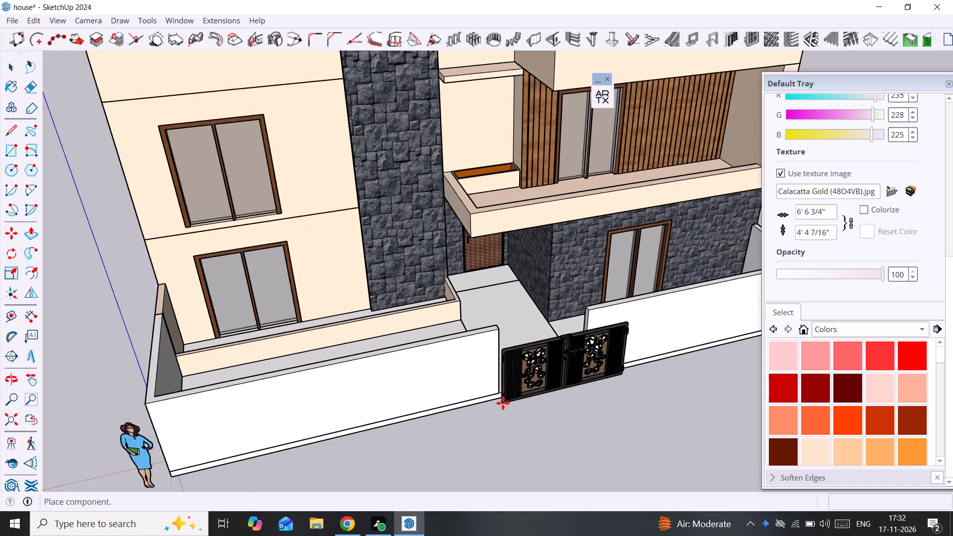
scroll(503, 403, "up", 4)
middle_click_drag(501, 403, 367, 390)
scroll(372, 373, "up", 5)
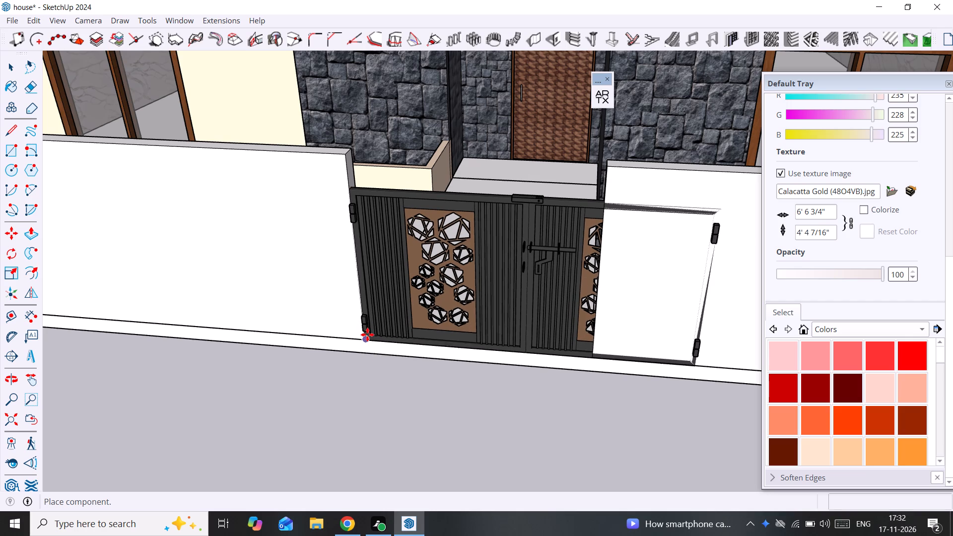
left_click(364, 338)
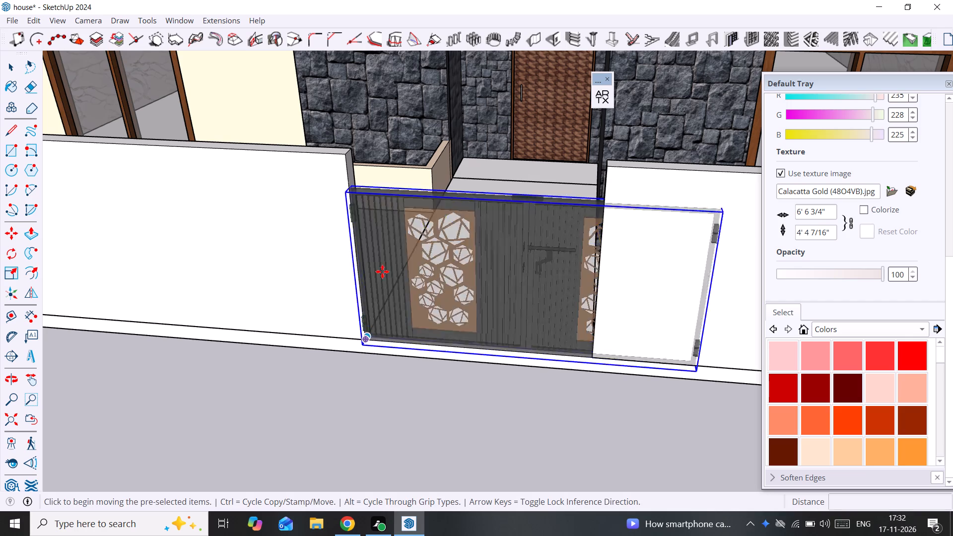
Scale the gate's width to about 0.70 along the red axis so it spans the boundary wall opening.
key("s")
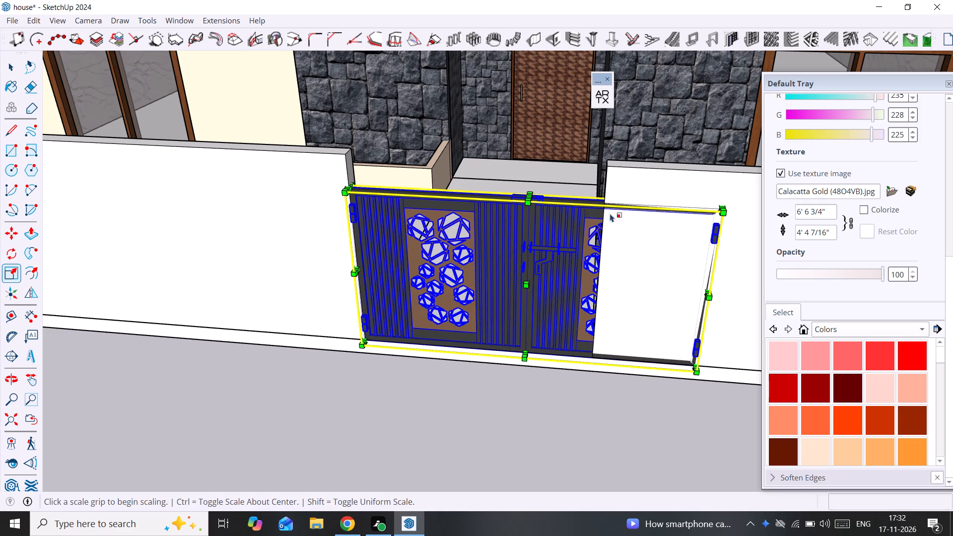
left_click_drag(705, 291, 651, 292)
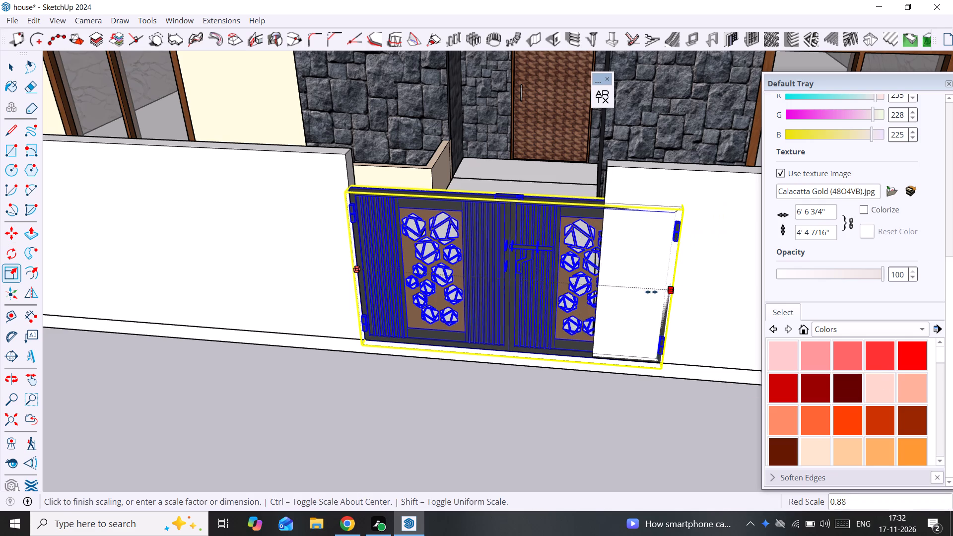
left_click_drag(651, 292, 597, 251)
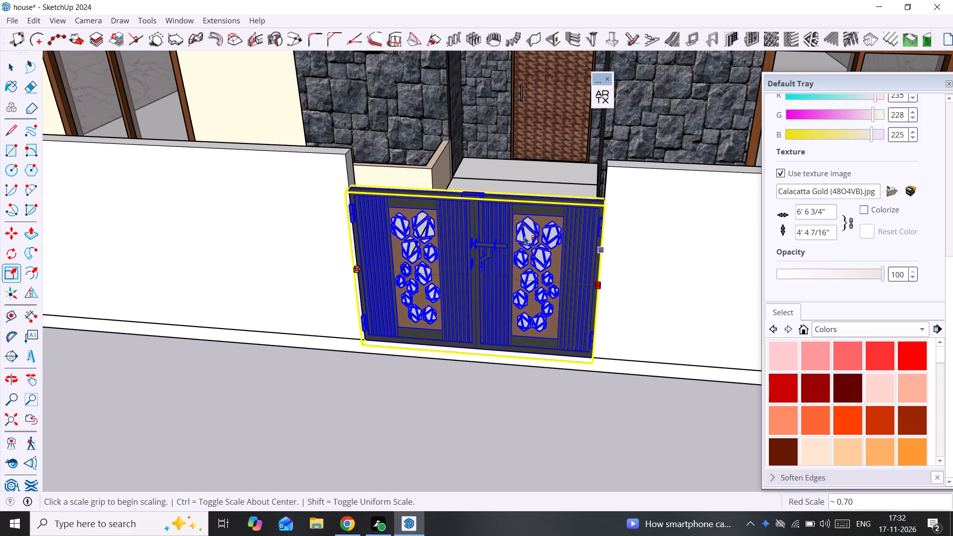
Scale the gate's height along the blue axis so its top aligns with the top of the boundary wall, and deselect it.
scroll(463, 181, "up", 4)
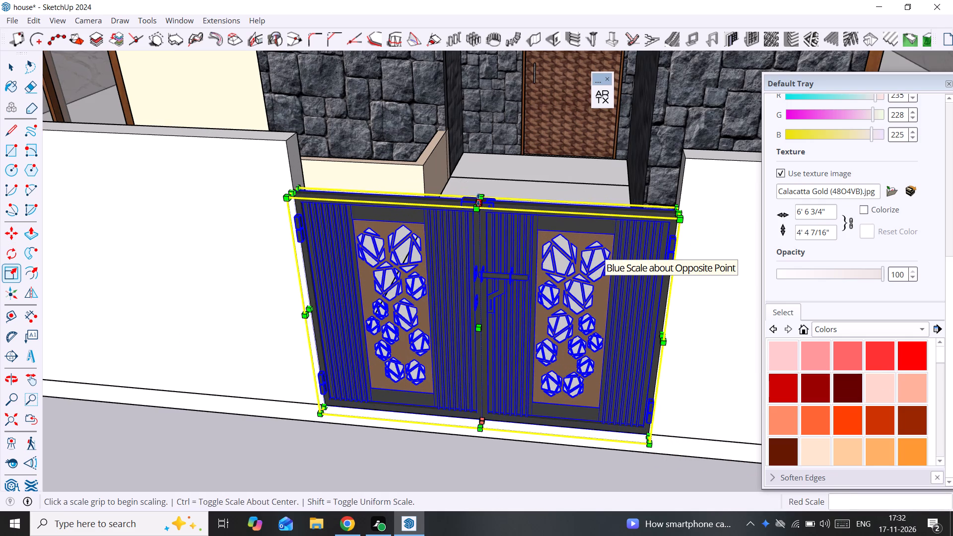
left_click_drag(478, 200, 485, 175)
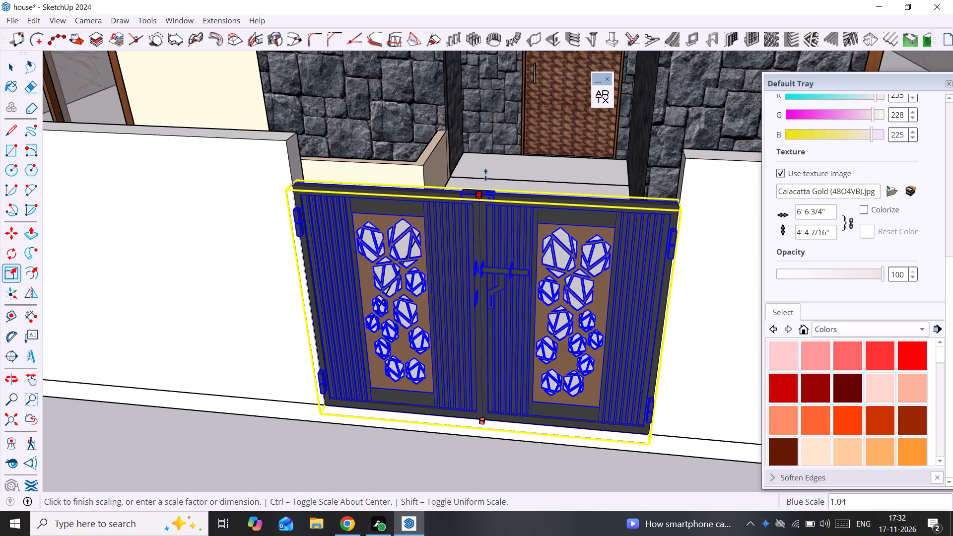
left_click_drag(485, 175, 245, 143)
middle_click_drag(373, 139, 501, 142)
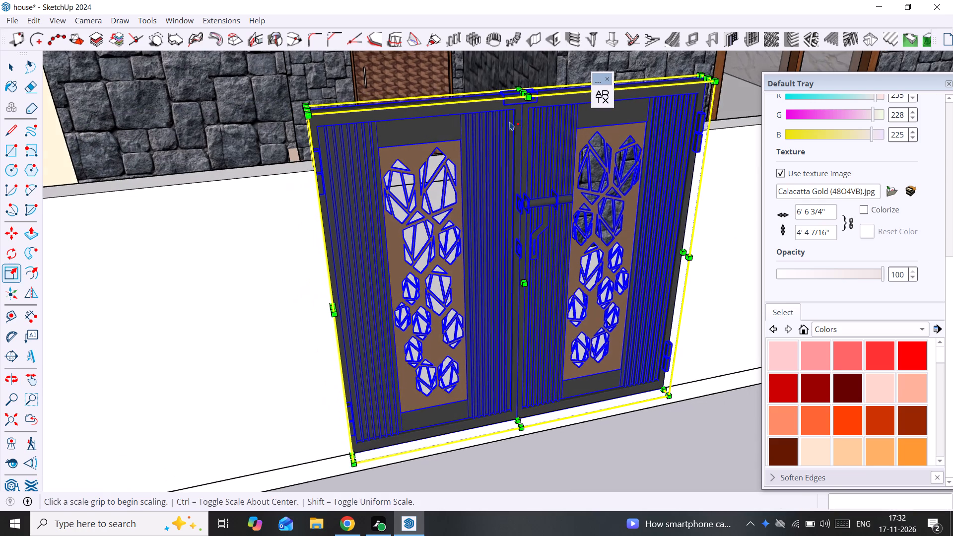
left_click_drag(524, 88, 284, 174)
key("space")
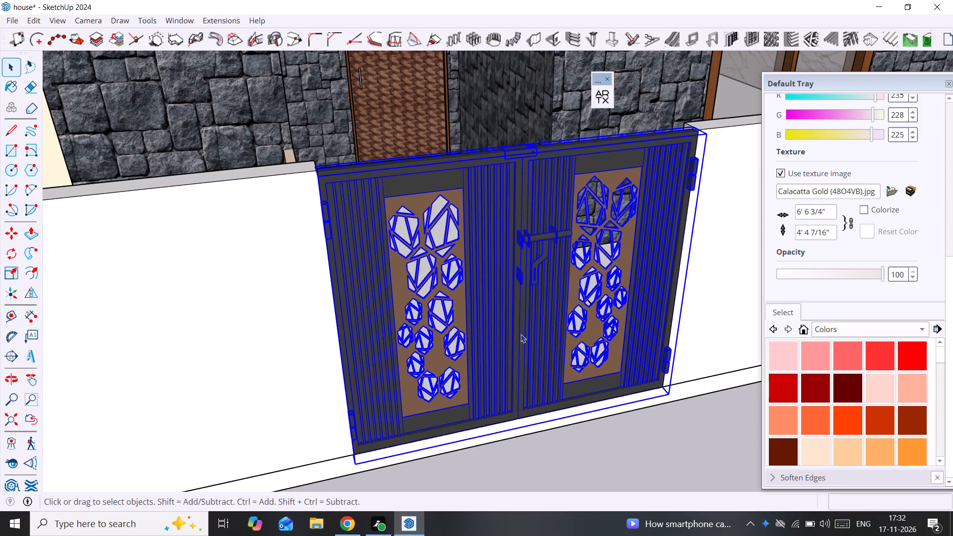
left_click(634, 455)
Move the gate 3" inward from its bottom corner to the midpoint of the boundary wall's thickness, and deselect it.
middle_click_drag(544, 360, 401, 355)
scroll(244, 372, "up", 8)
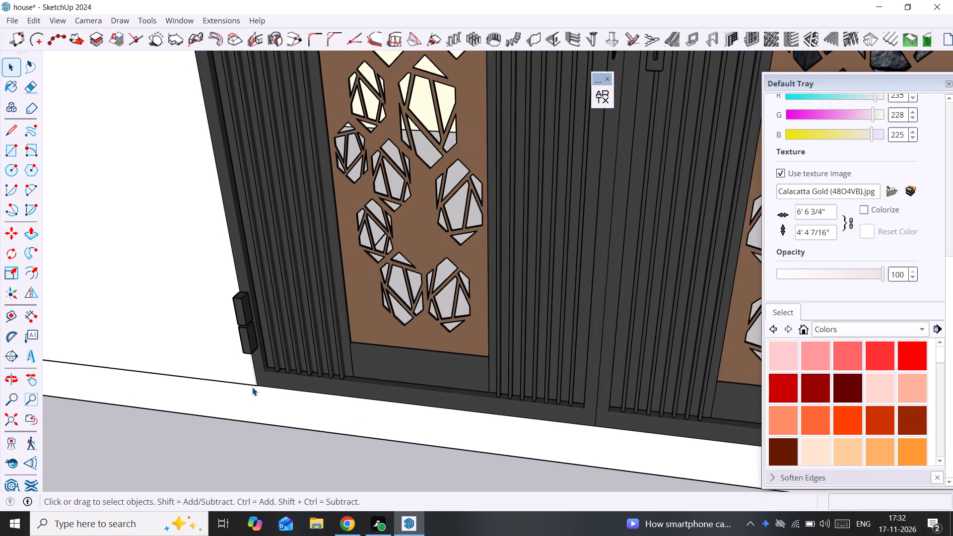
key("m")
scroll(252, 387, "up", 3)
left_click(260, 384)
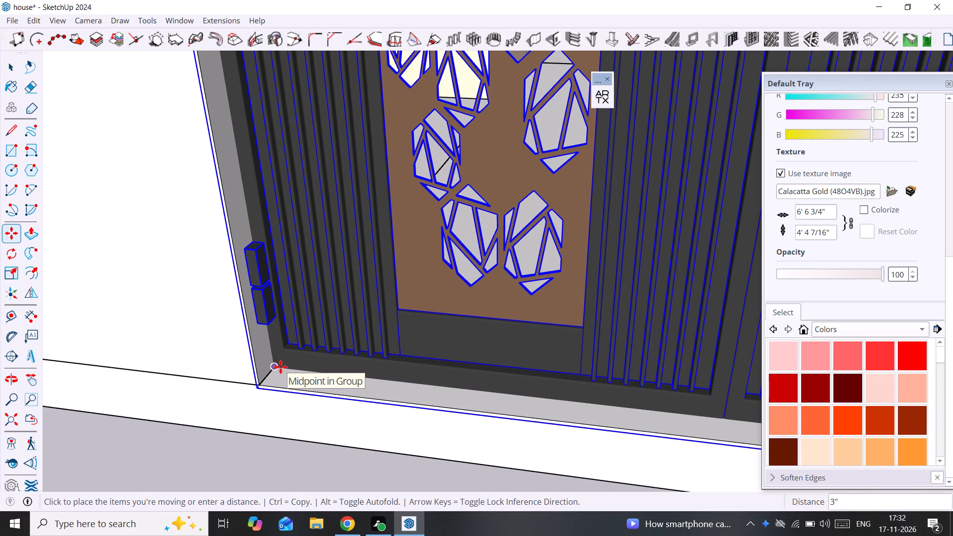
left_click(280, 367)
scroll(280, 367, "down", 20)
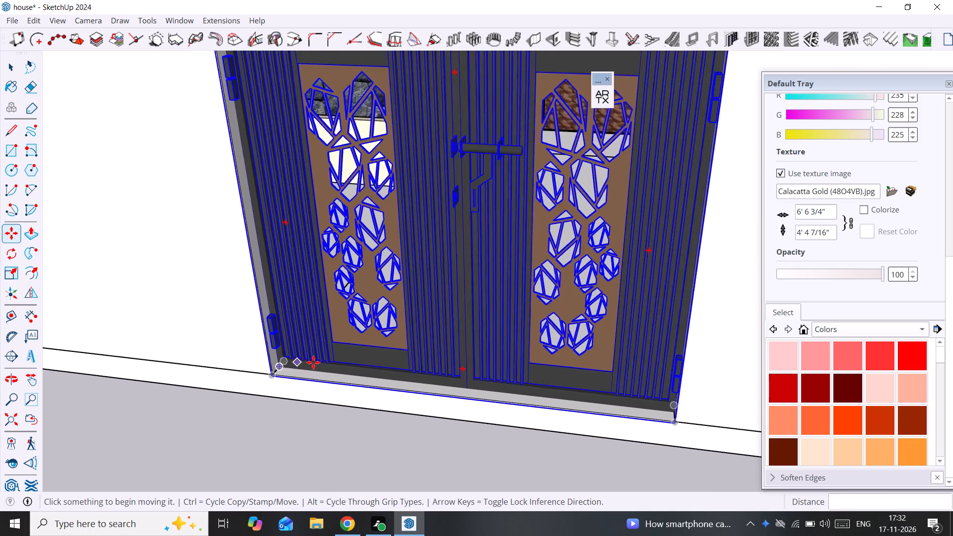
scroll(313, 362, "down", 13)
key("space")
left_click(295, 457)
scroll(311, 439, "down", 6)
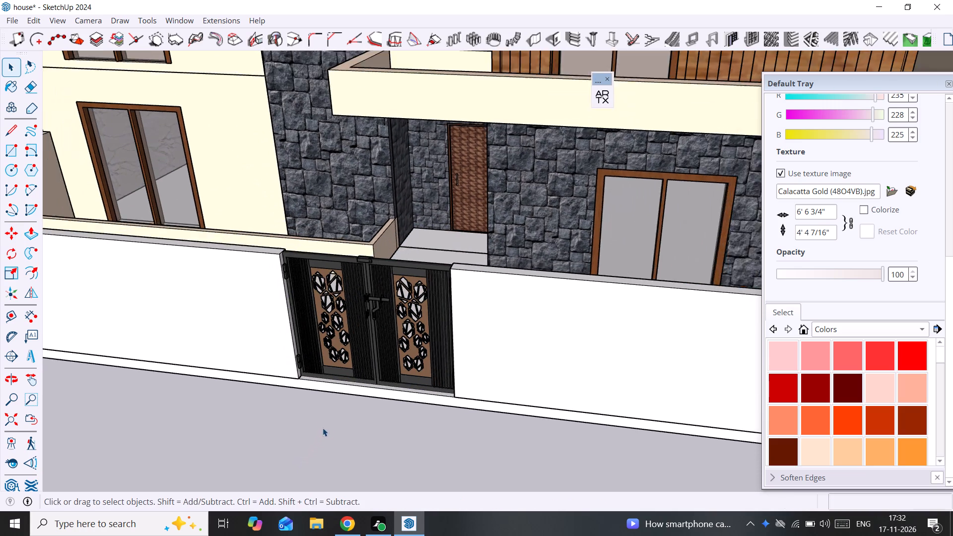
Sample the cream colour from the house's front wall and paint the white boundary wall with it.
middle_click_drag(325, 427, 590, 398)
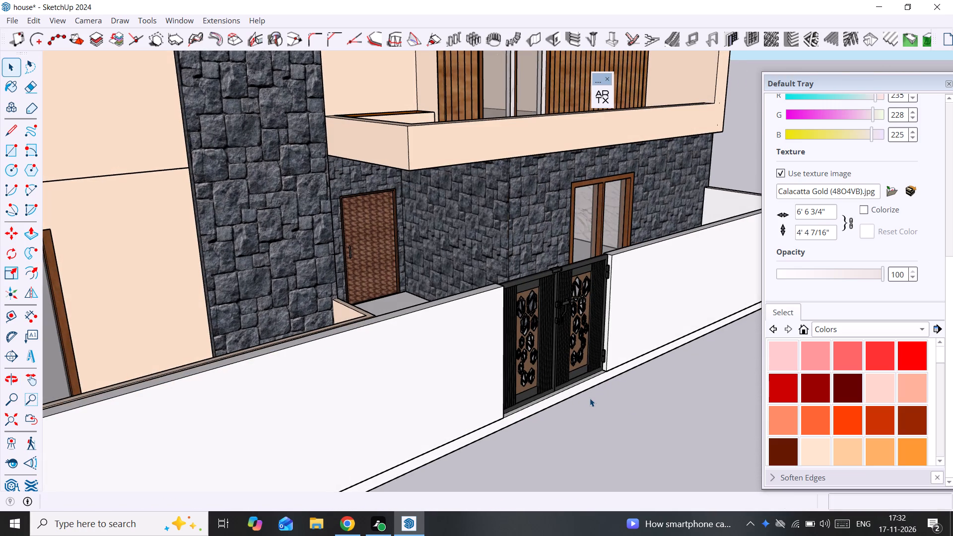
scroll(590, 398, "up", 1)
middle_click_drag(590, 398, 508, 406)
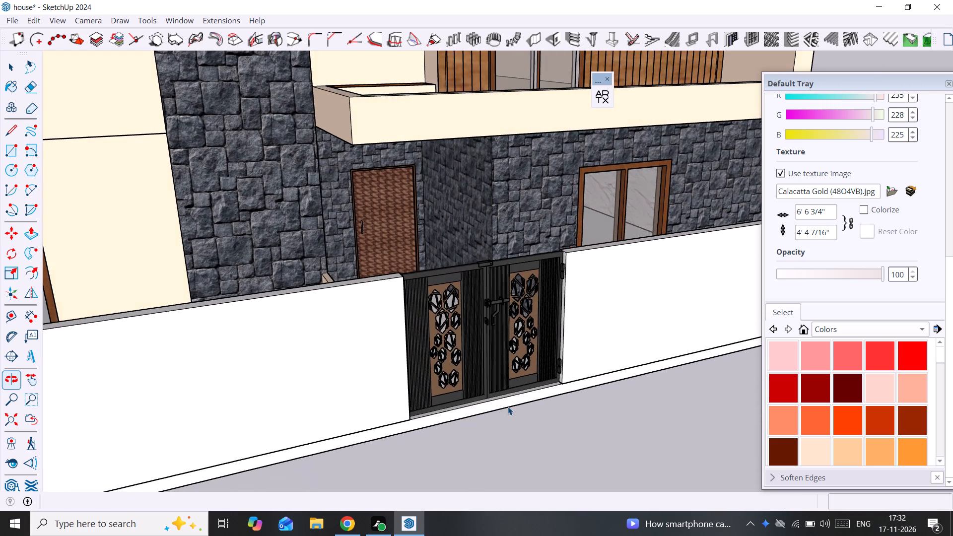
scroll(508, 406, "down", 16)
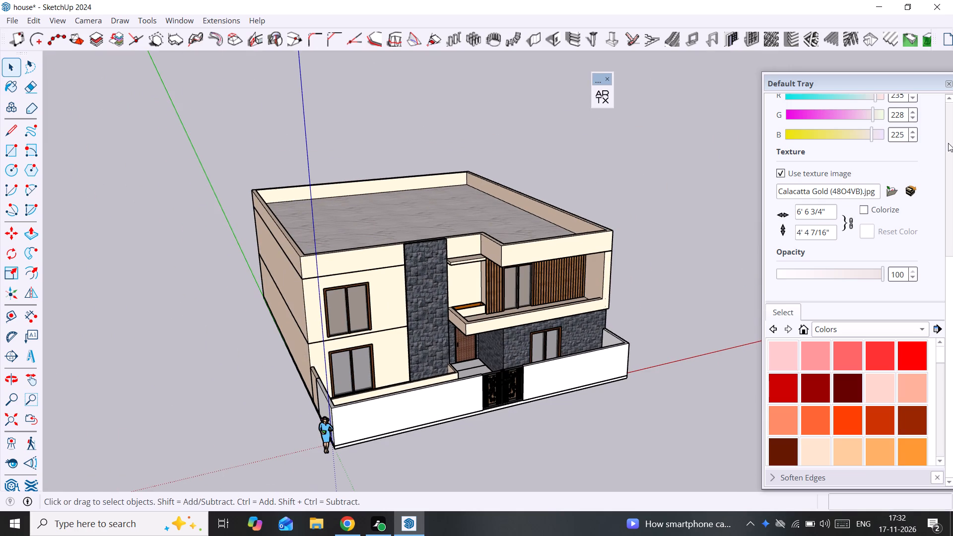
scroll(931, 136, "up", 8)
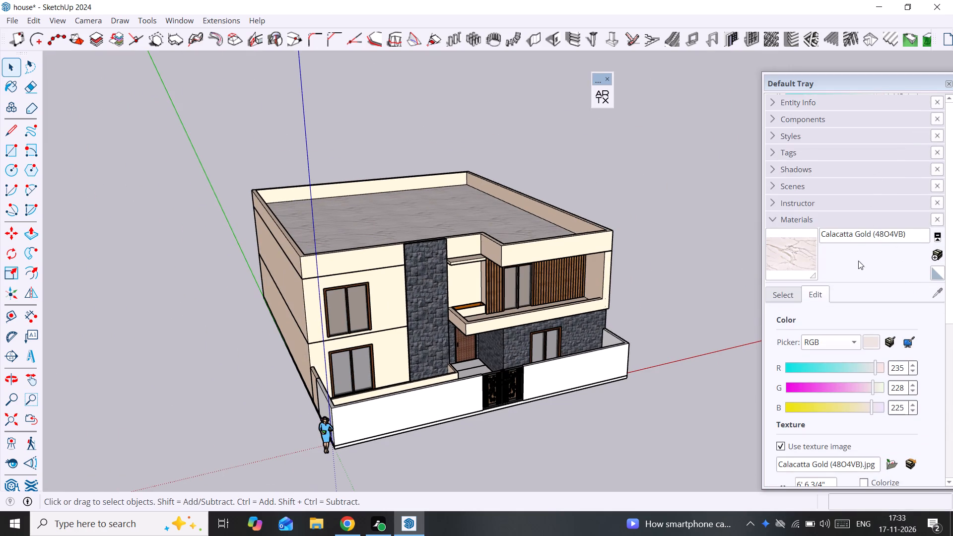
left_click(795, 290)
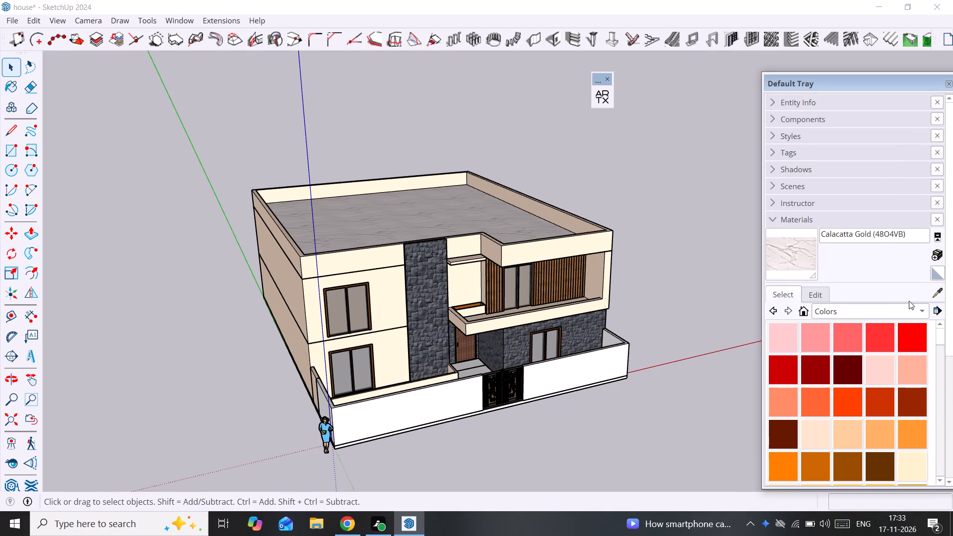
left_click(930, 292)
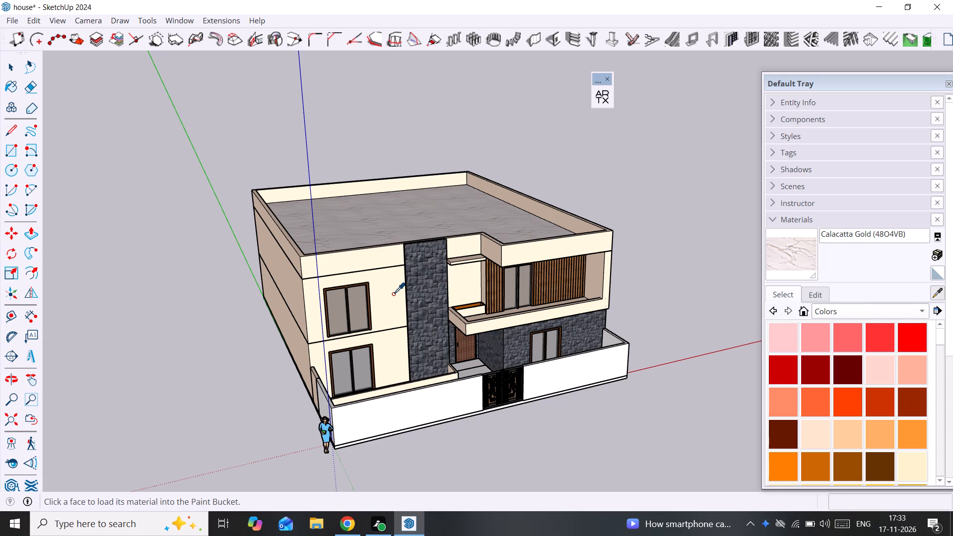
left_click(393, 294)
left_click(422, 394)
scroll(483, 412, "up", 3)
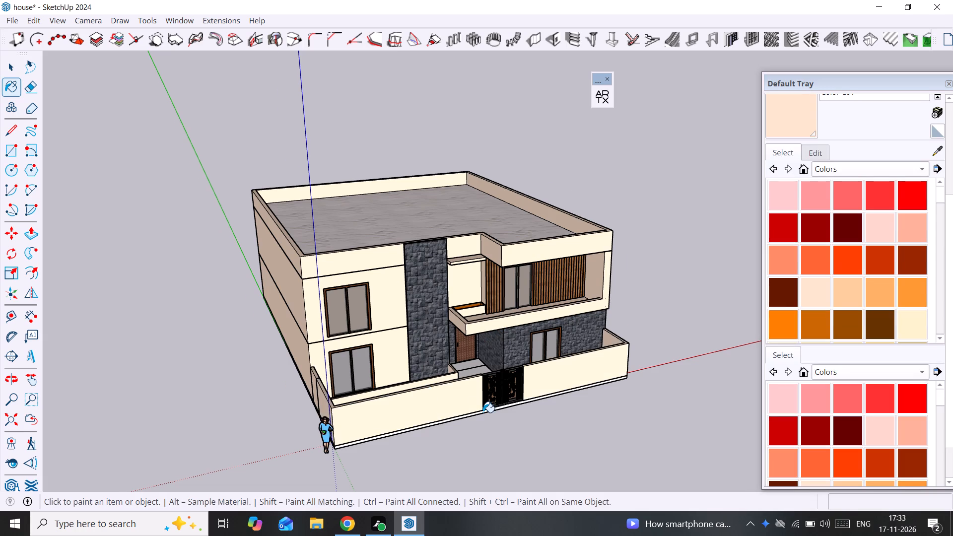
scroll(483, 412, "up", 5)
middle_click_drag(522, 410, 733, 471)
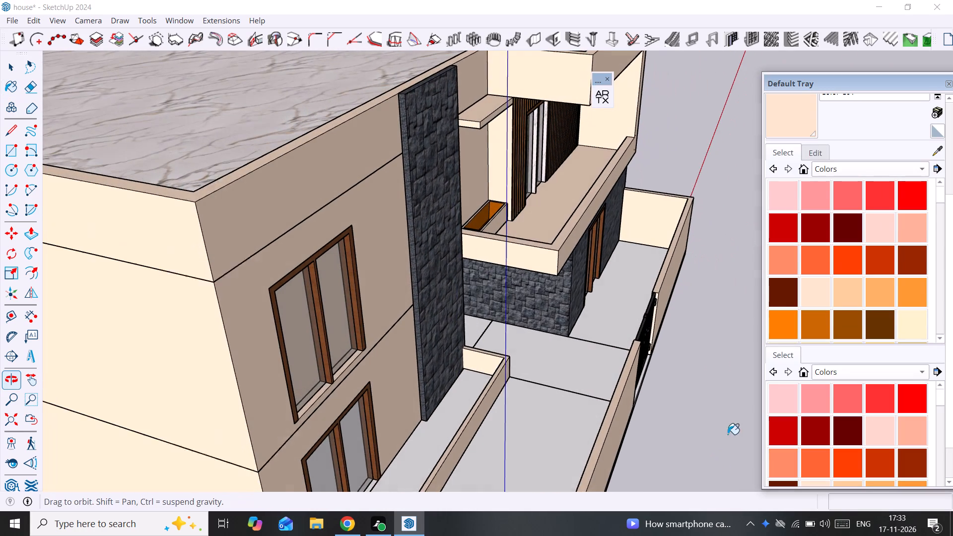
key("space")
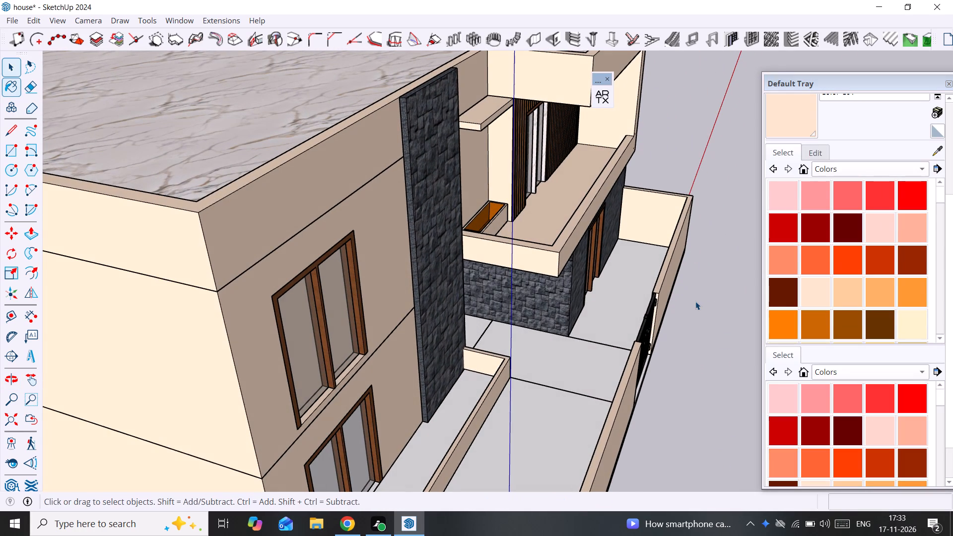
left_click(695, 301)
Examine the ground-floor stone wall and front yard up close, and the whole house with its boundary wall and gate from several angles.
scroll(641, 263, "up", 7)
scroll(595, 262, "up", 3)
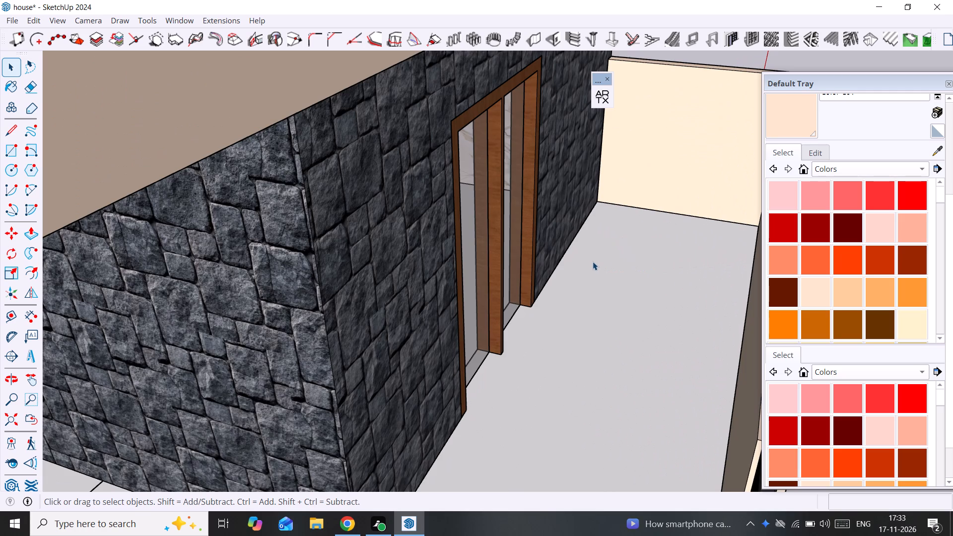
scroll(593, 262, "down", 16)
scroll(583, 265, "down", 6)
middle_click_drag(553, 325, 549, 392)
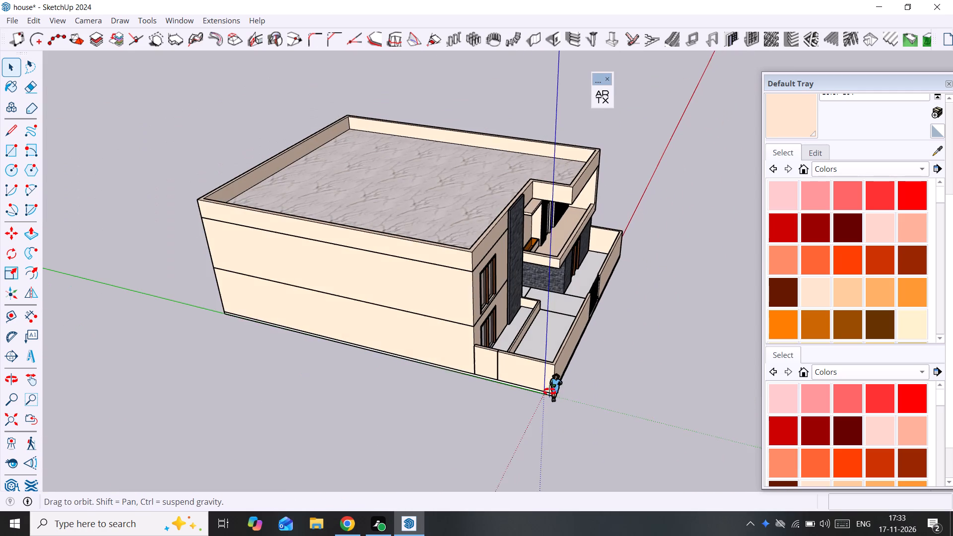
middle_click_drag(549, 392, 331, 385)
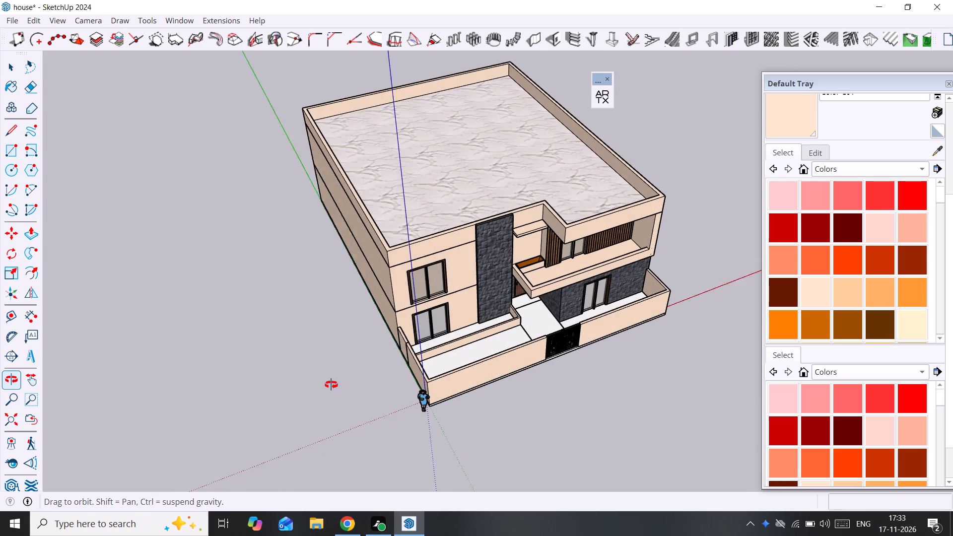
middle_click_drag(331, 385, 337, 376)
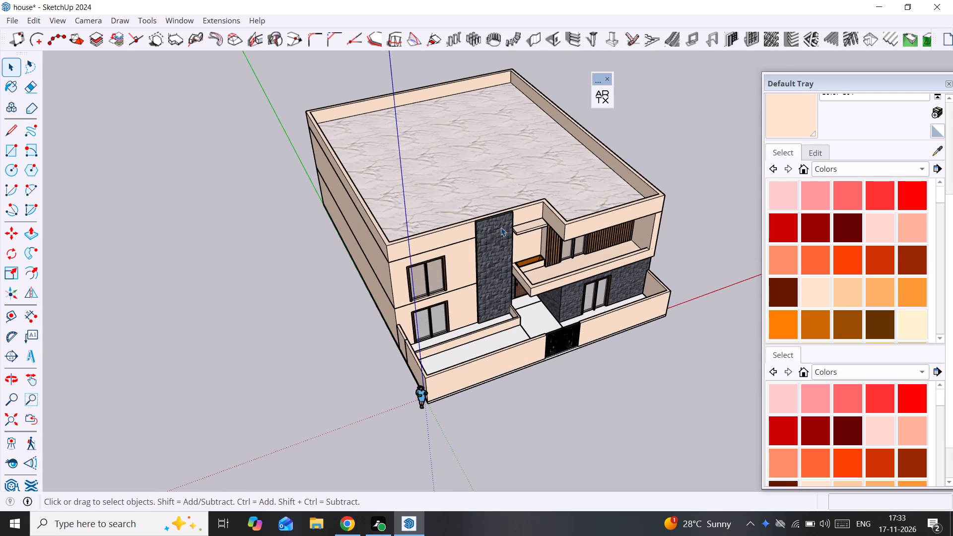
middle_click_drag(501, 227, 506, 278)
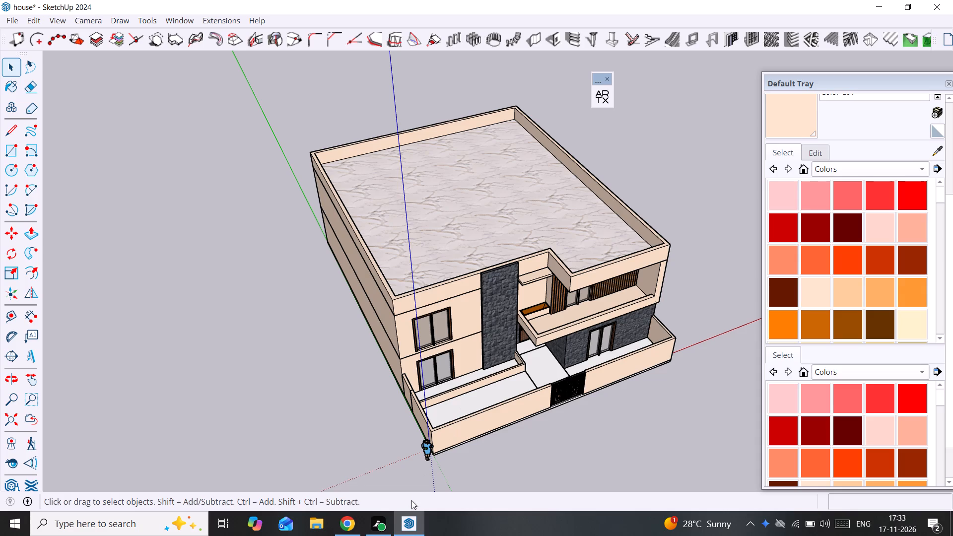
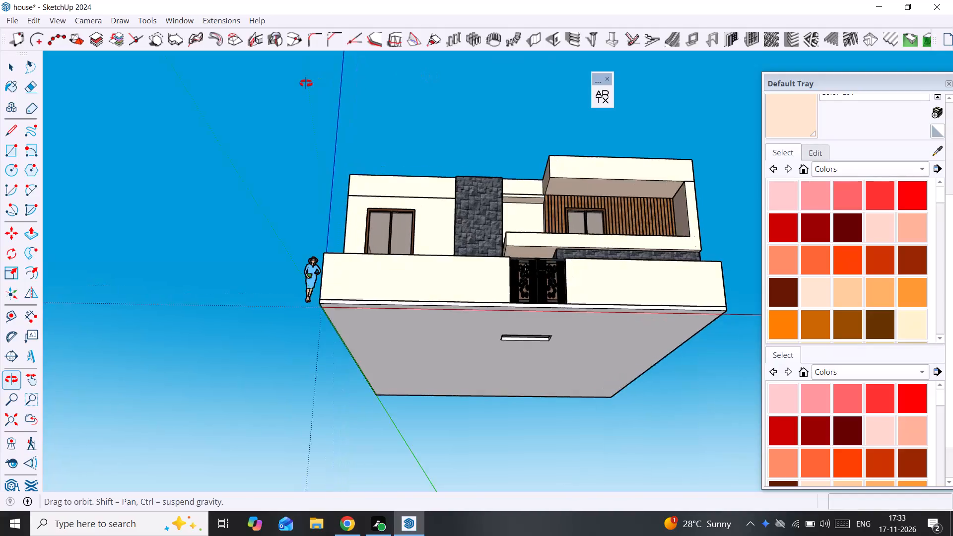
Open the floor slab group and draw a 7' by 3' rectangle over the recess in its underside.
scroll(561, 308, "up", 3)
middle_click_drag(550, 312, 548, 309)
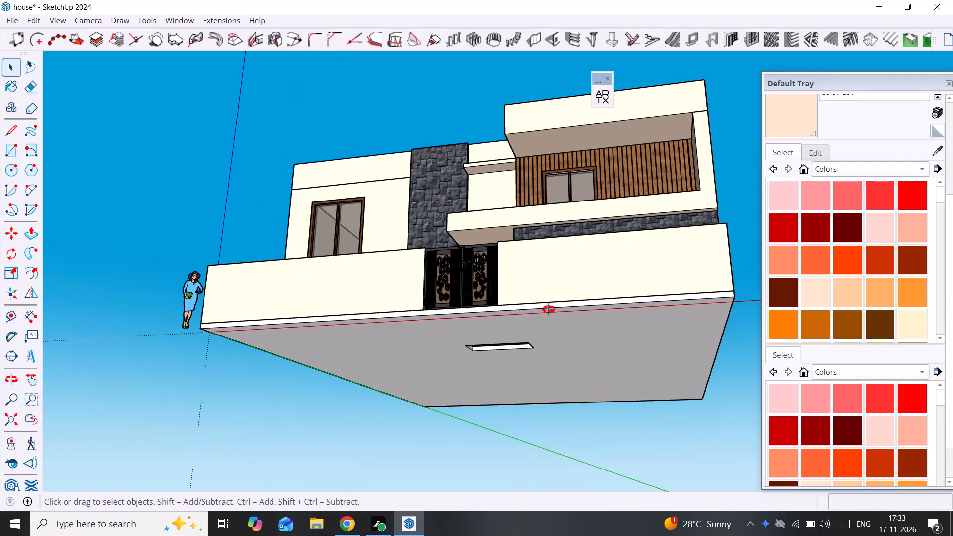
middle_click_drag(548, 309, 577, 139)
scroll(434, 361, "up", 5)
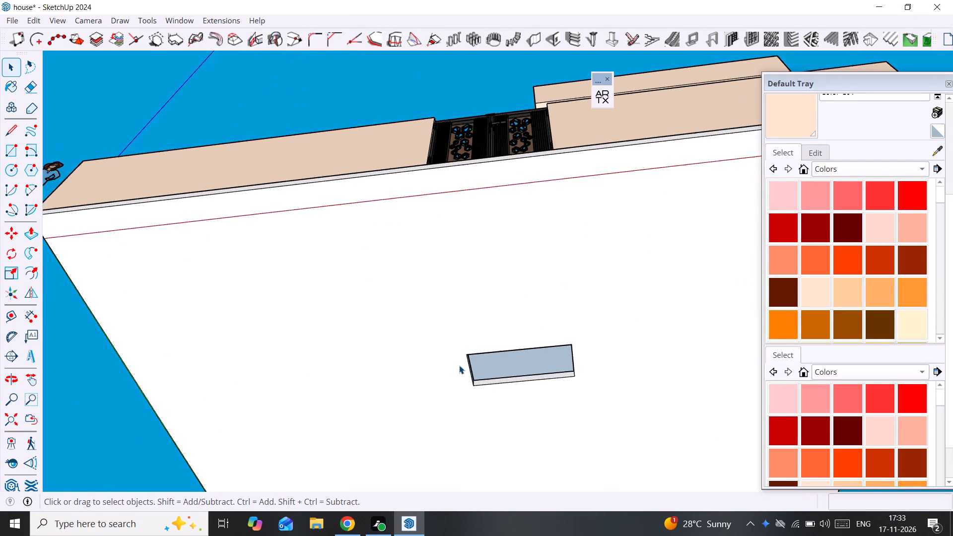
middle_click_drag(459, 362, 516, 234)
scroll(516, 234, "up", 1)
key("r")
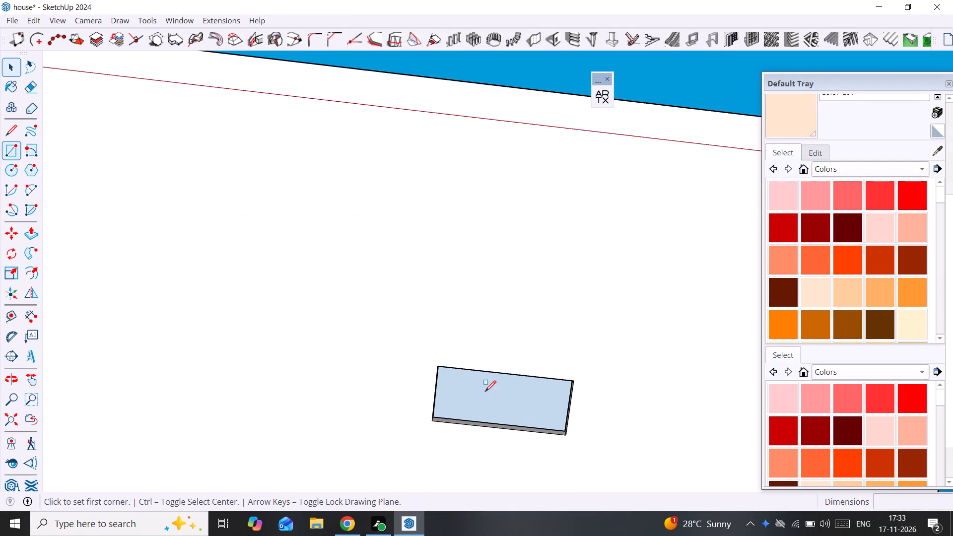
key("space")
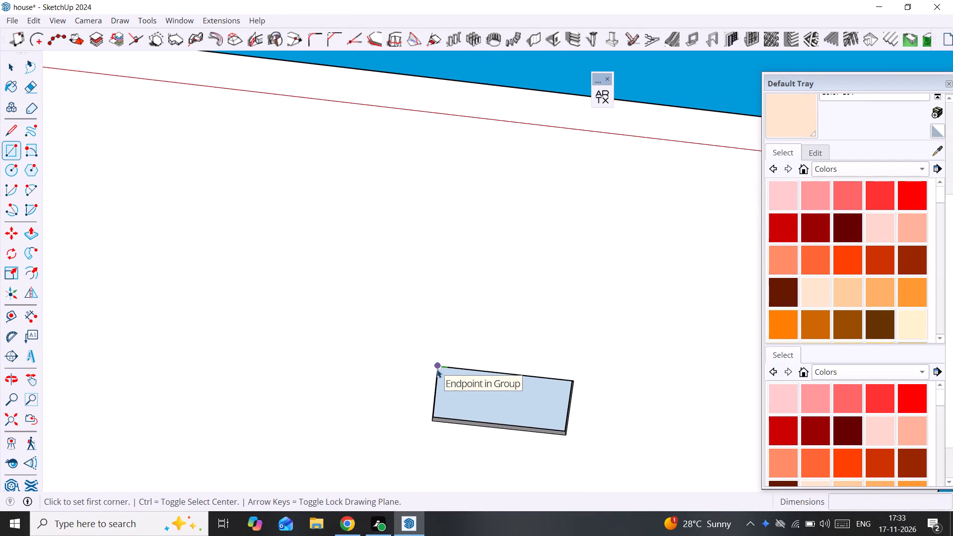
double_click(440, 349)
left_click(441, 364)
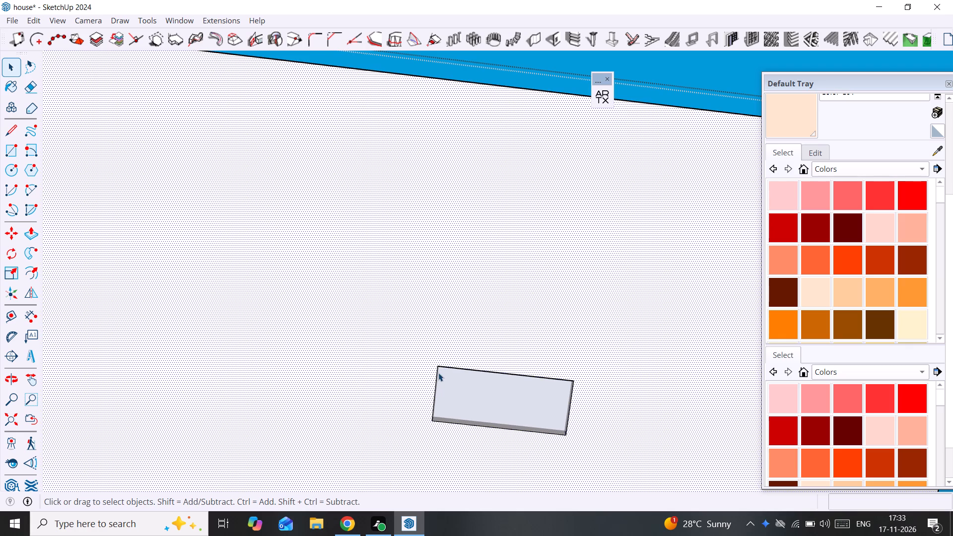
key("r")
left_click(437, 369)
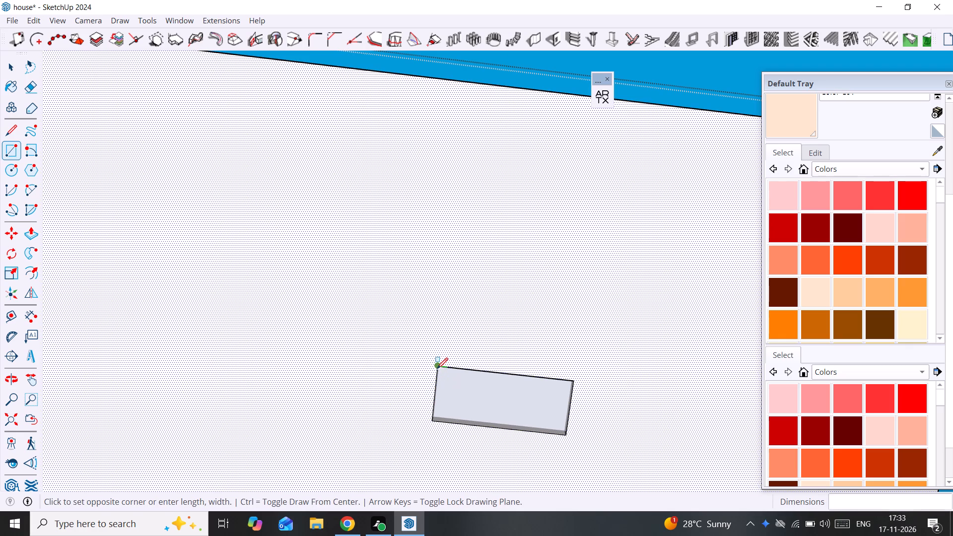
left_click(567, 438)
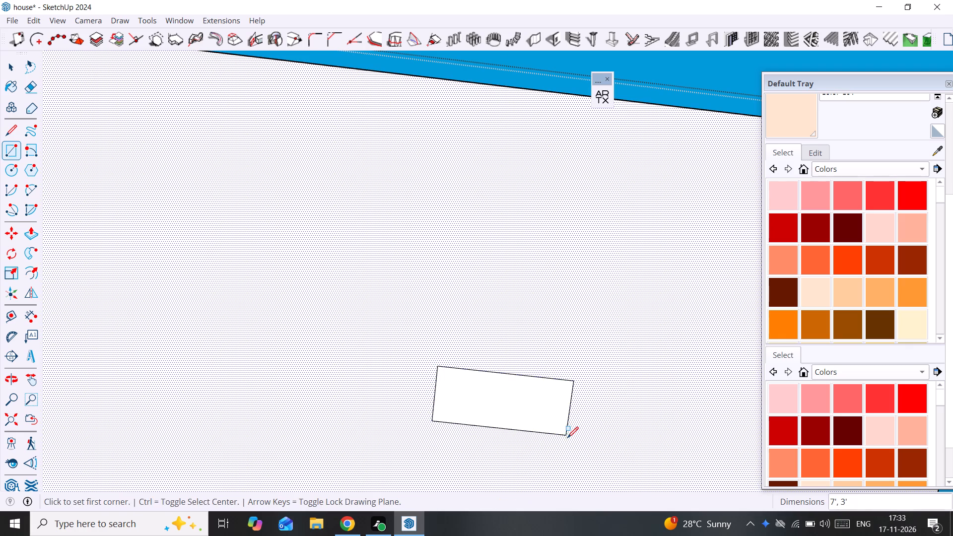
key("space")
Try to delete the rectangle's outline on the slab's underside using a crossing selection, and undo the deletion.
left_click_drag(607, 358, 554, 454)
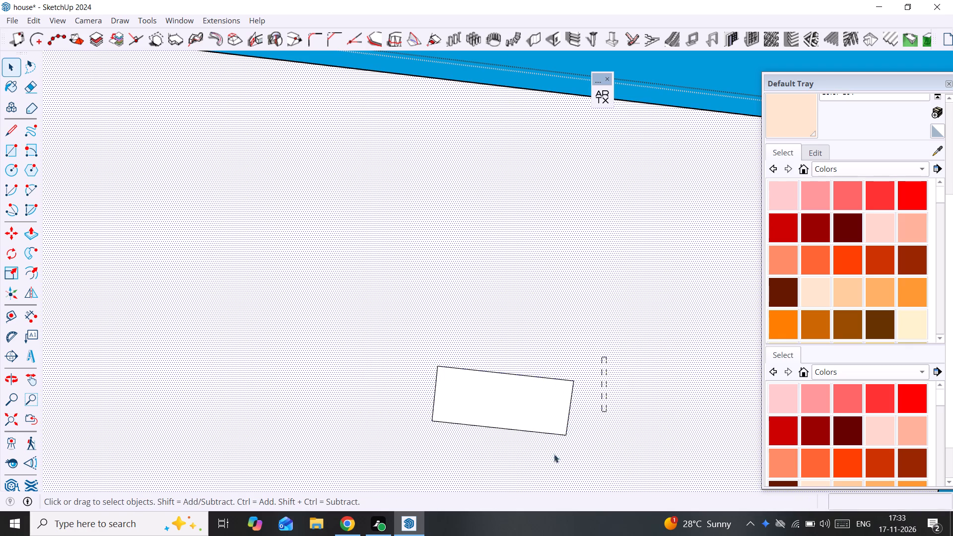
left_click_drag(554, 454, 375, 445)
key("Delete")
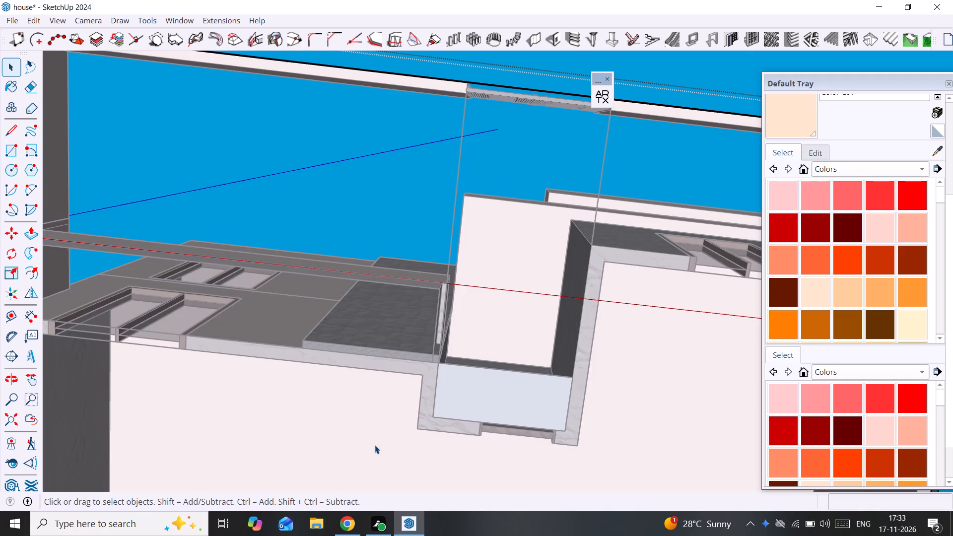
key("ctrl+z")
Delete only the four edges of the rectangle on the slab's underside and exit the slab group.
key("space")
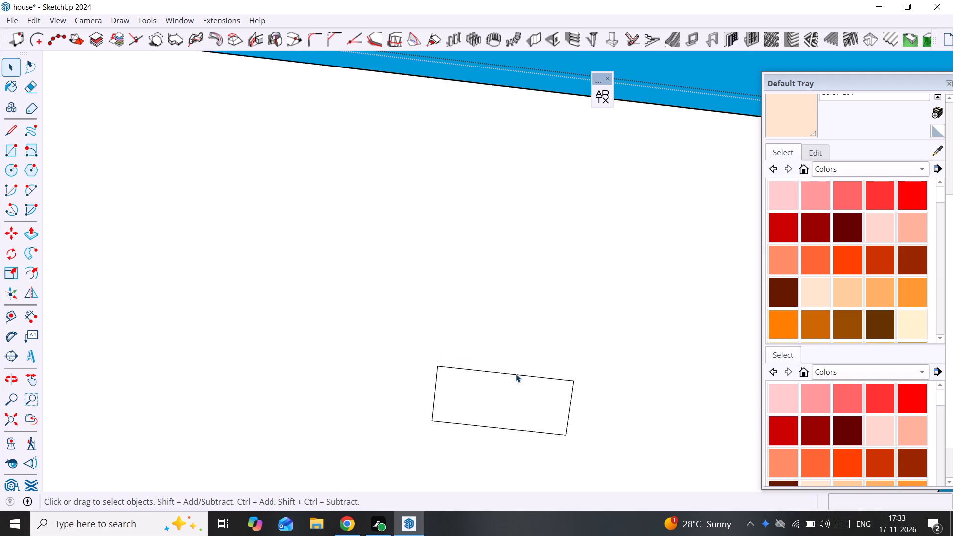
left_click_drag(611, 373, 359, 466)
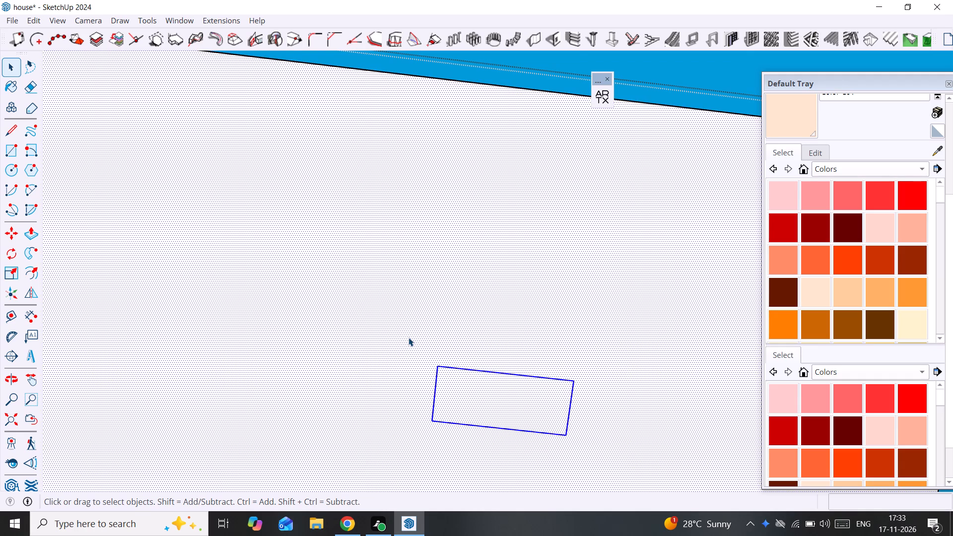
left_click(408, 324)
left_click(408, 324)
left_click_drag(408, 324, 620, 467)
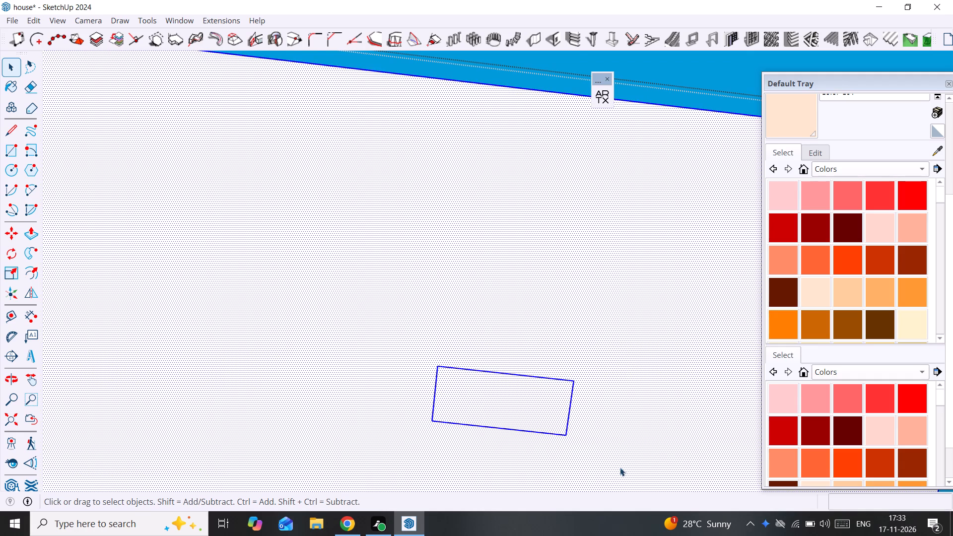
left_click_drag(357, 355, 532, 429)
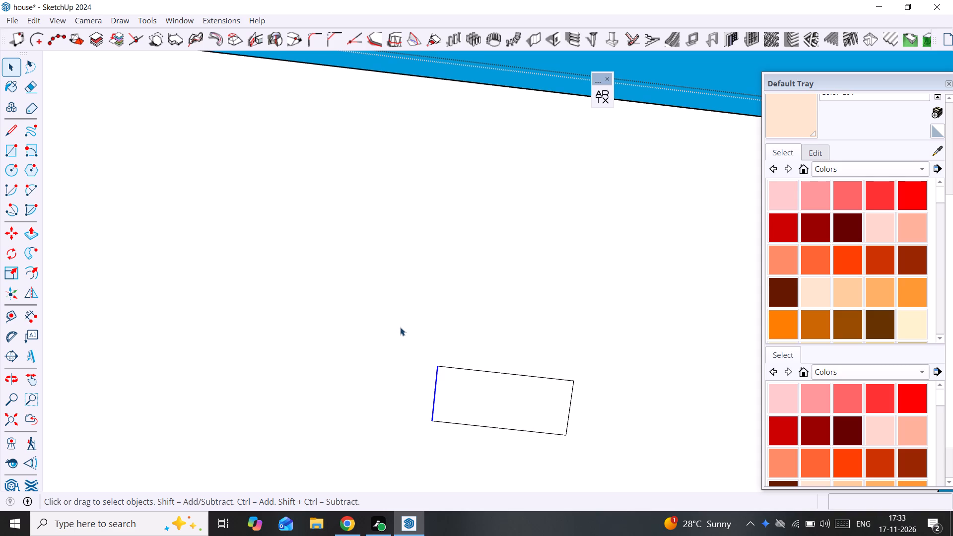
left_click_drag(406, 327, 619, 471)
key("Delete")
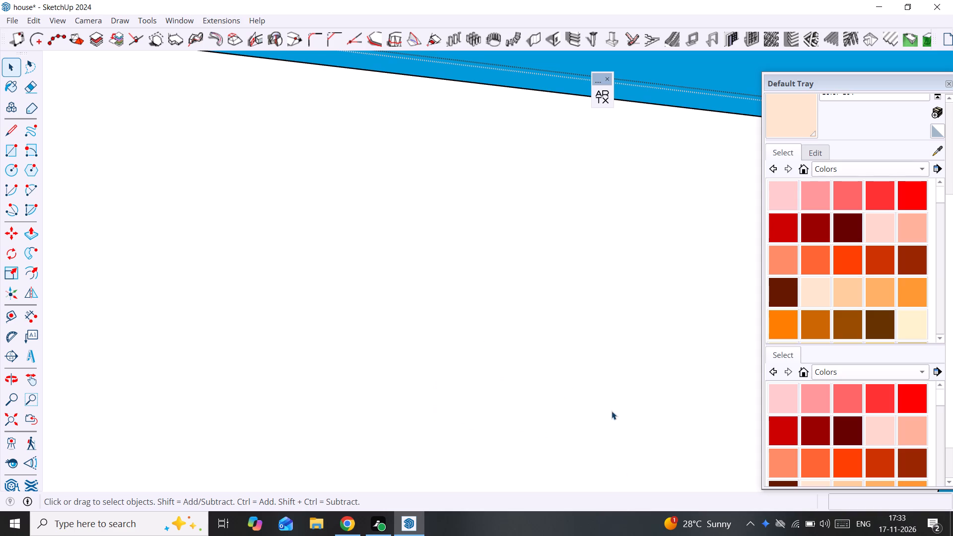
left_click_drag(600, 376, 599, 371)
scroll(599, 371, "down", 20)
scroll(599, 371, "down", 2)
middle_click_drag(594, 363, 637, 516)
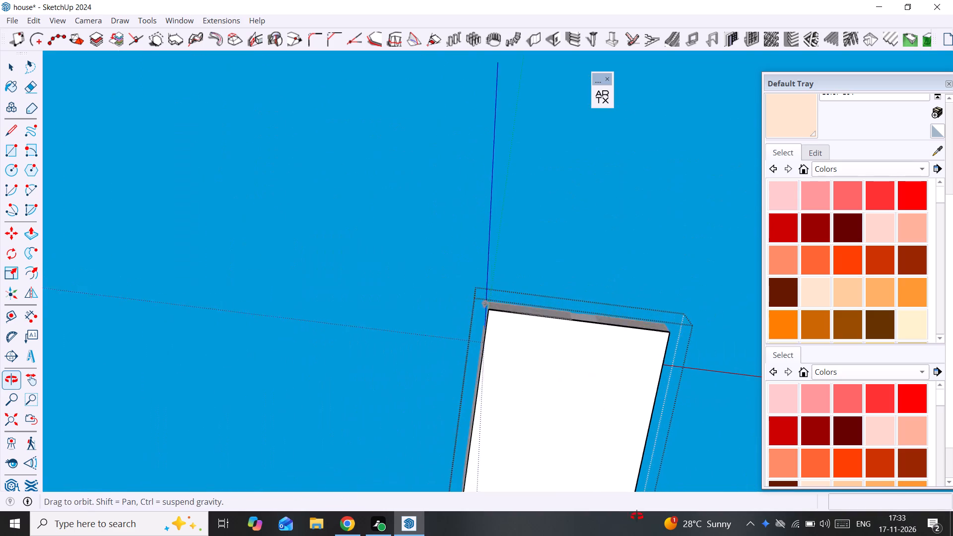
middle_click_drag(637, 516, 659, 535)
left_click(488, 62)
left_click(518, 123)
Examine the house from the front, the side and above, including the roof and front courtyard.
middle_click_drag(516, 189, 516, 207)
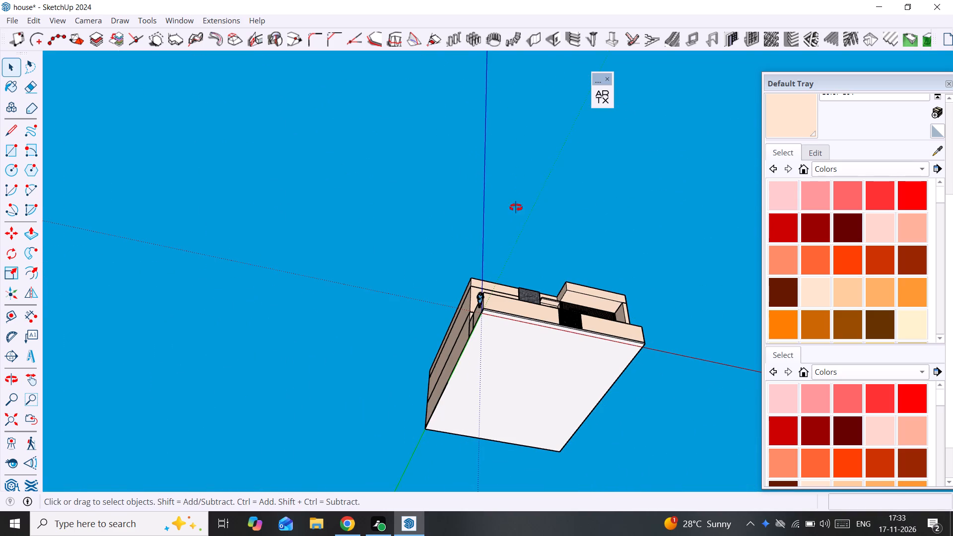
middle_click_drag(516, 207, 528, 386)
scroll(525, 242, "up", 8)
middle_click_drag(515, 243, 468, 311)
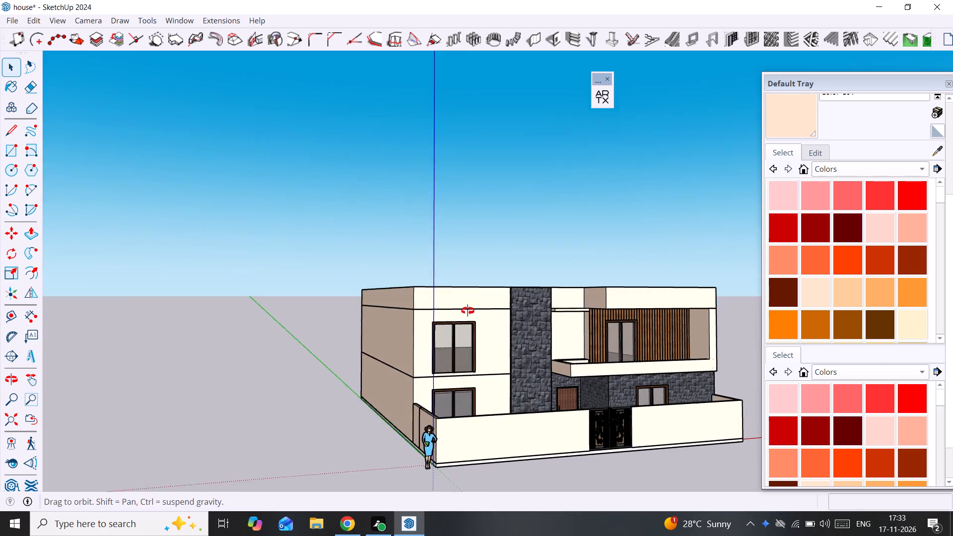
middle_click_drag(468, 311, 449, 330)
left_click(482, 138)
scroll(482, 305, "up", 1)
middle_click_drag(483, 308, 473, 318)
scroll(483, 309, "up", 1)
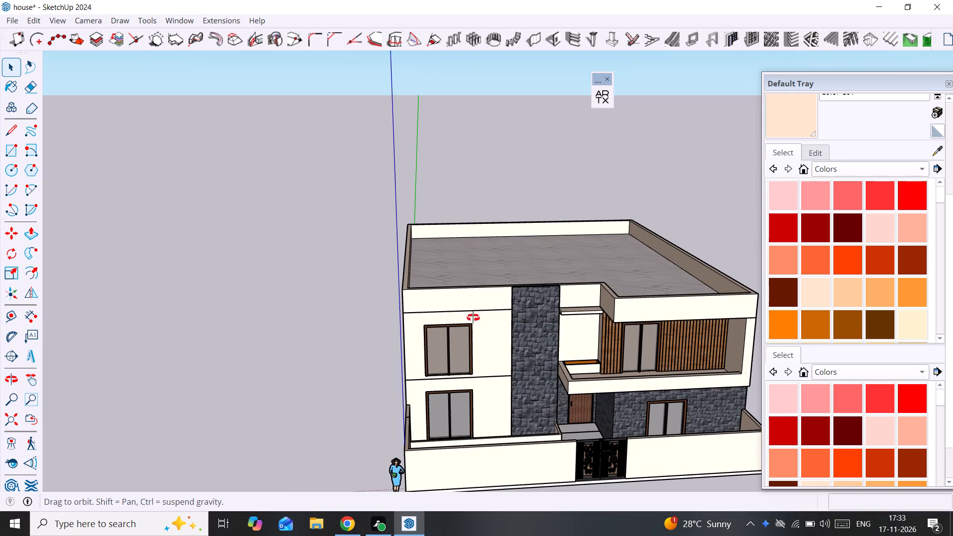
middle_click_drag(473, 318, 260, 335)
scroll(328, 295, "down", 4)
middle_click_drag(364, 272, 431, 194, "shift")
middle_click_drag(431, 194, 309, 261)
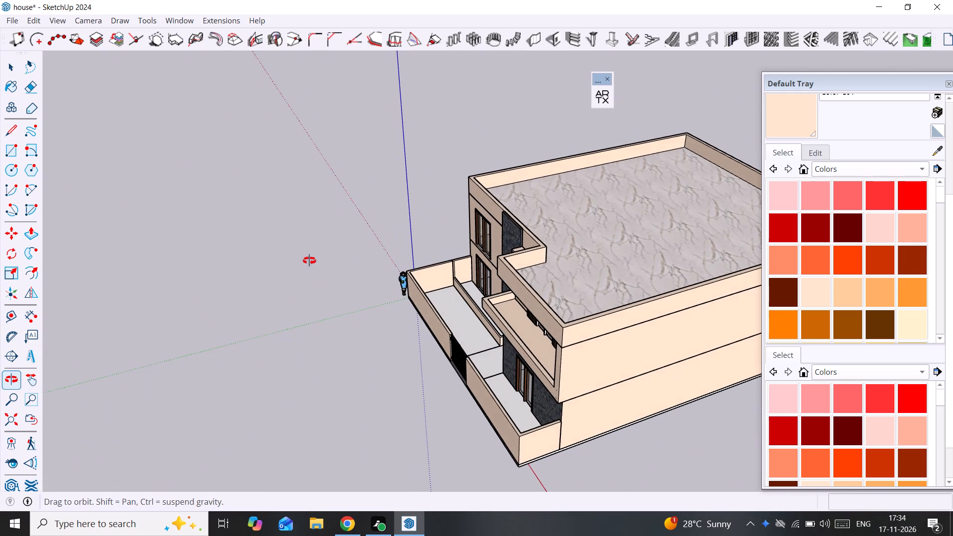
middle_click_drag(309, 261, 683, 370)
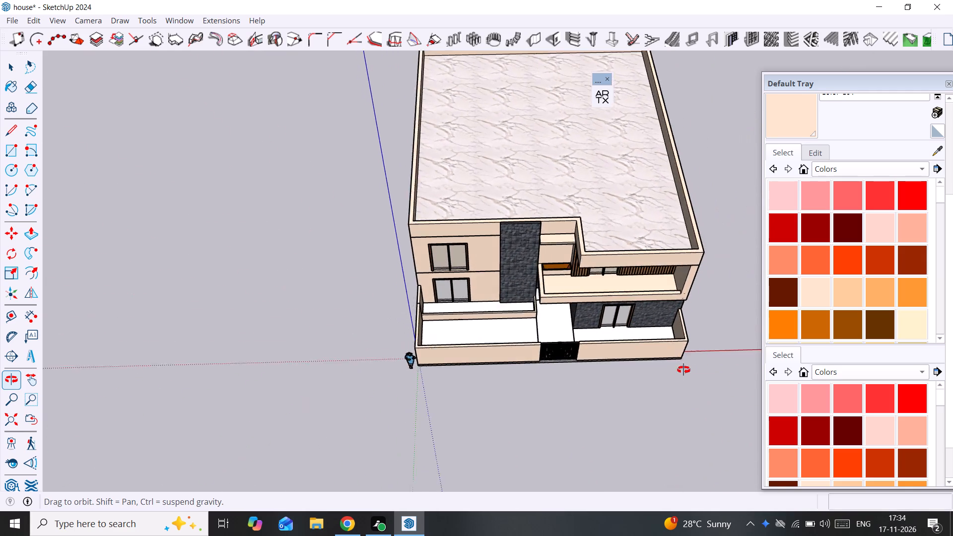
middle_click_drag(683, 370, 713, 366)
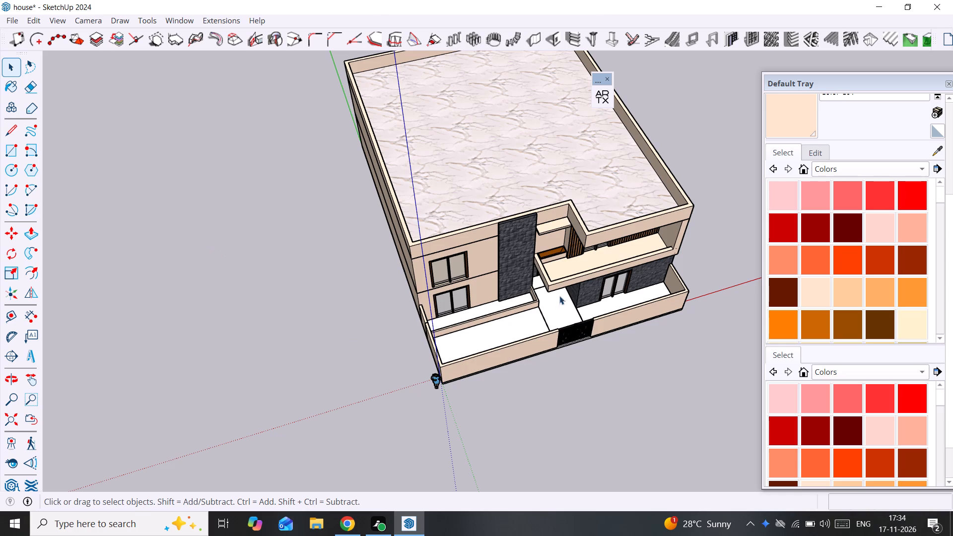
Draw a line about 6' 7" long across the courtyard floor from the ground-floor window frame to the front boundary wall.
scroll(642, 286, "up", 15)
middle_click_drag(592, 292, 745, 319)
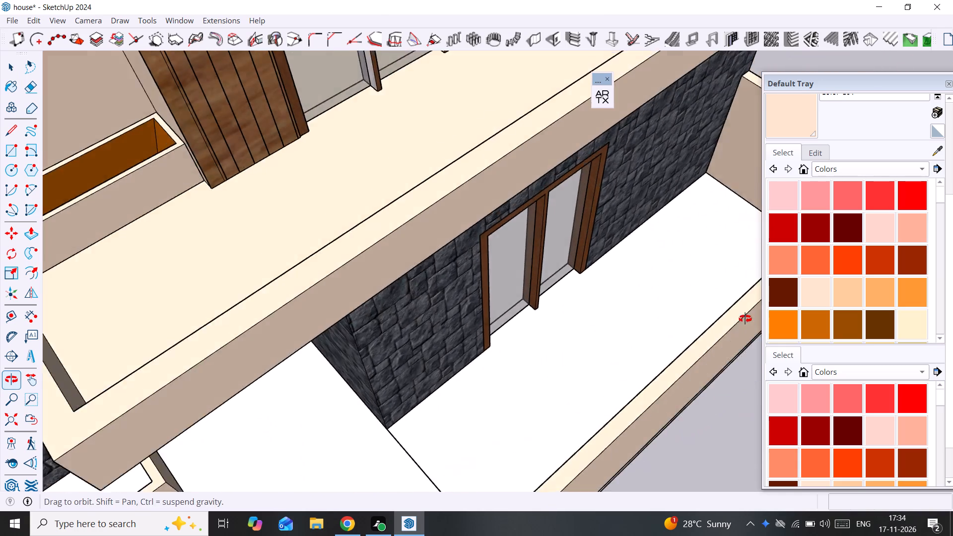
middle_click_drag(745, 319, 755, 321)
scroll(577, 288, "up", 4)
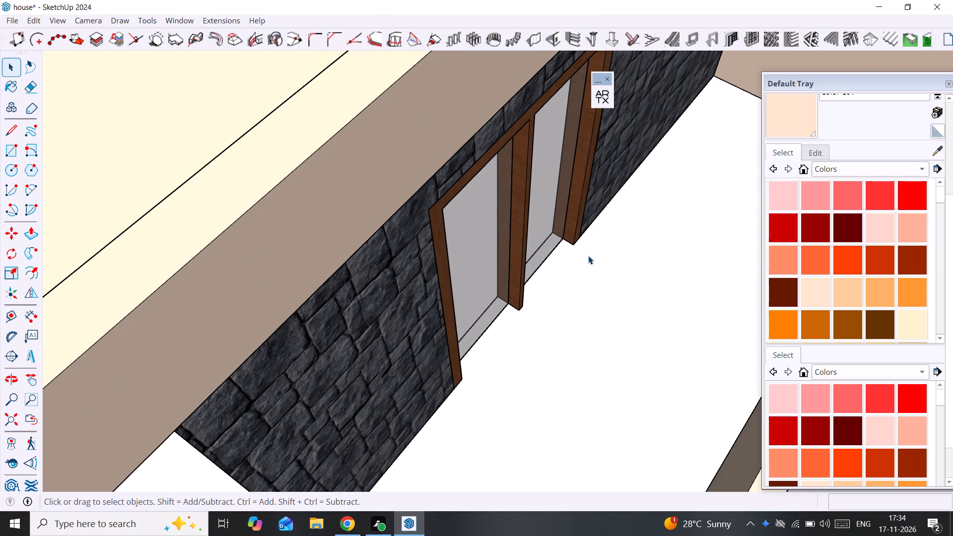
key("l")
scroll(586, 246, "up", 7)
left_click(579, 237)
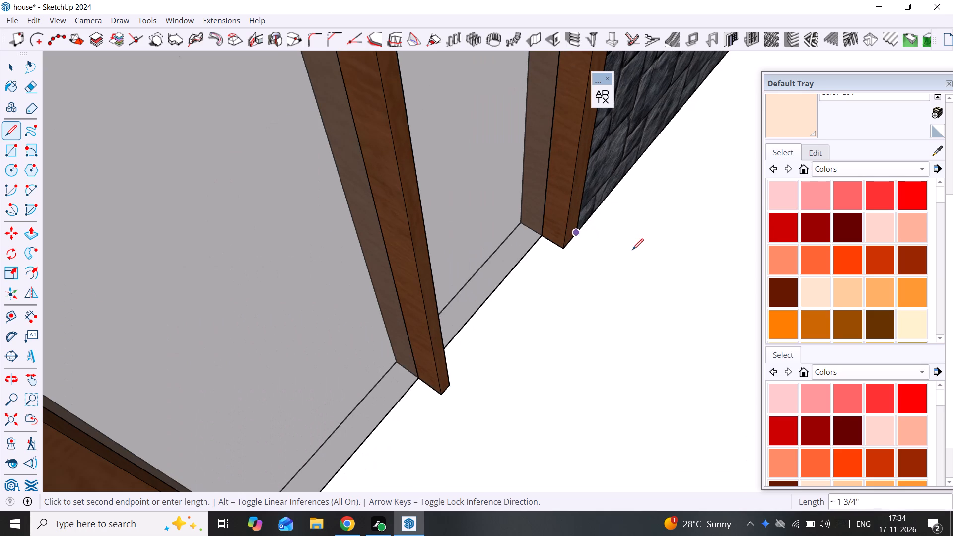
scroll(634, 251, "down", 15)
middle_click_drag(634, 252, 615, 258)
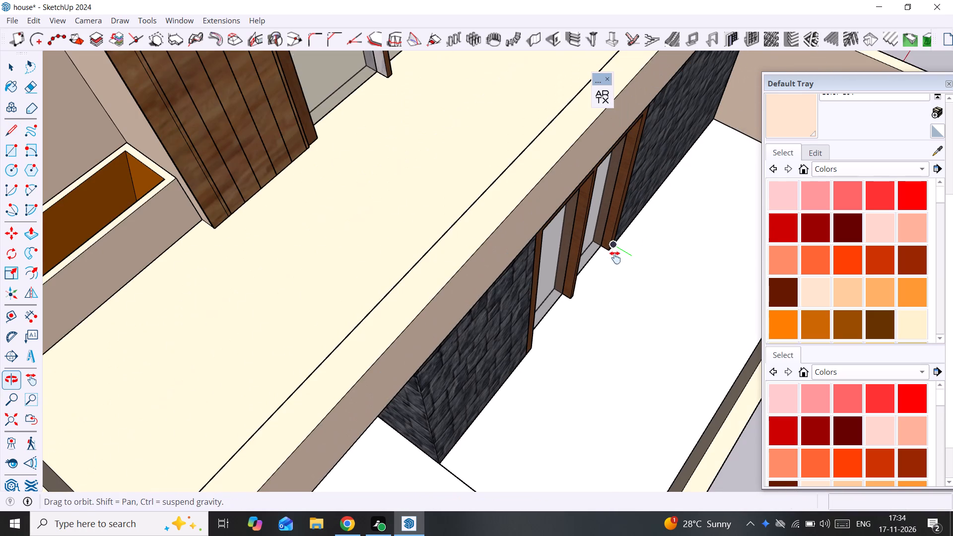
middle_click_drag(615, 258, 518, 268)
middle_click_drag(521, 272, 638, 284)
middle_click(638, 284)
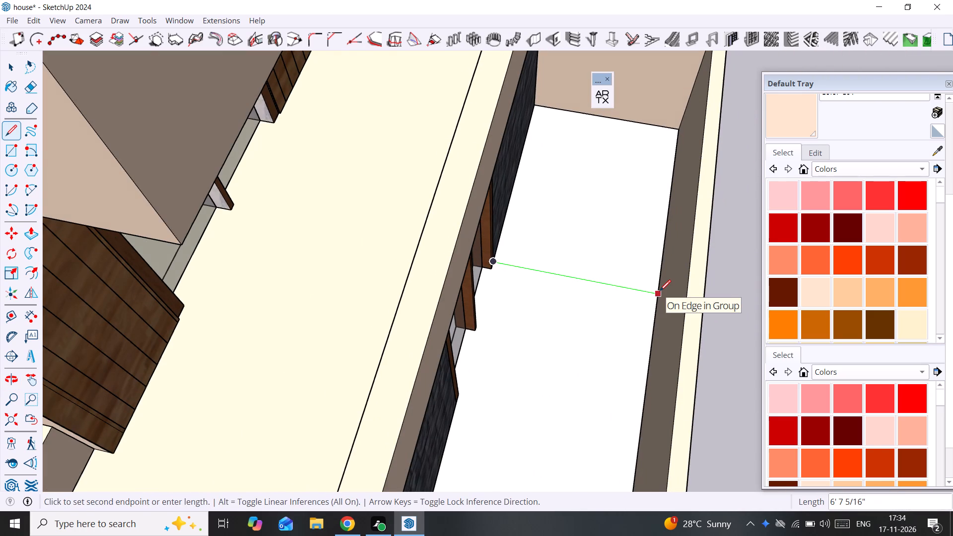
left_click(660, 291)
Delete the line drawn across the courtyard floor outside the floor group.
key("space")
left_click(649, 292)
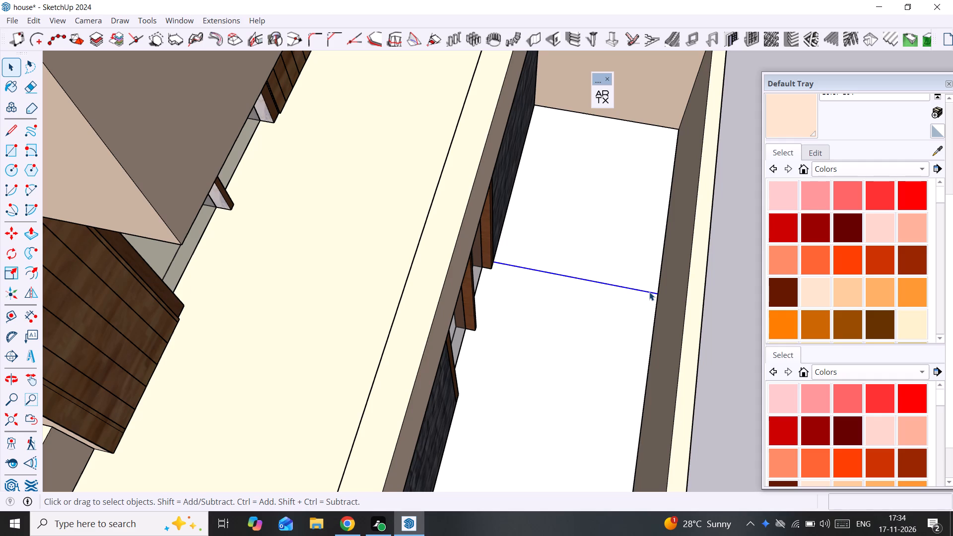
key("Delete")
Open the floor group and draw a line from the window frame's outer corner straight across to the front boundary wall.
double_click(679, 289)
scroll(610, 285, "up", 4)
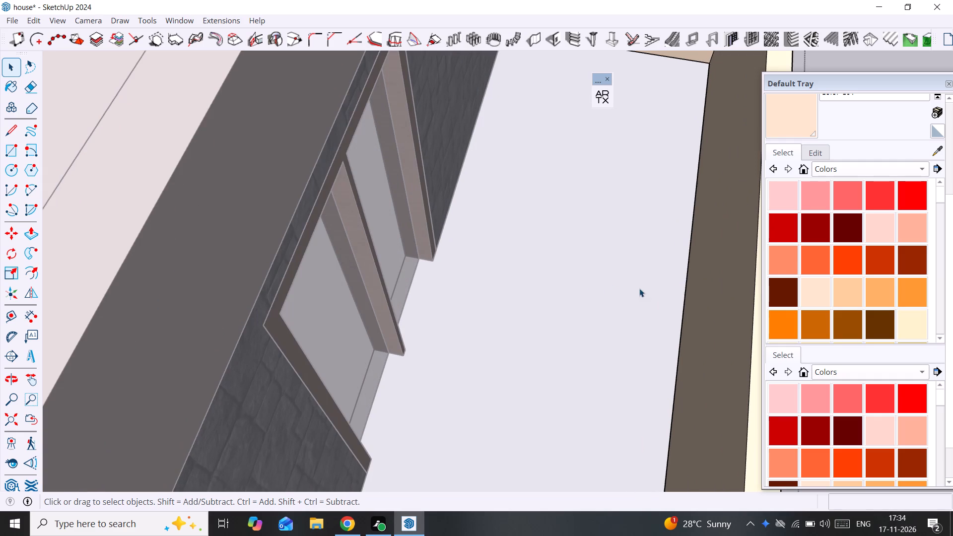
key("l")
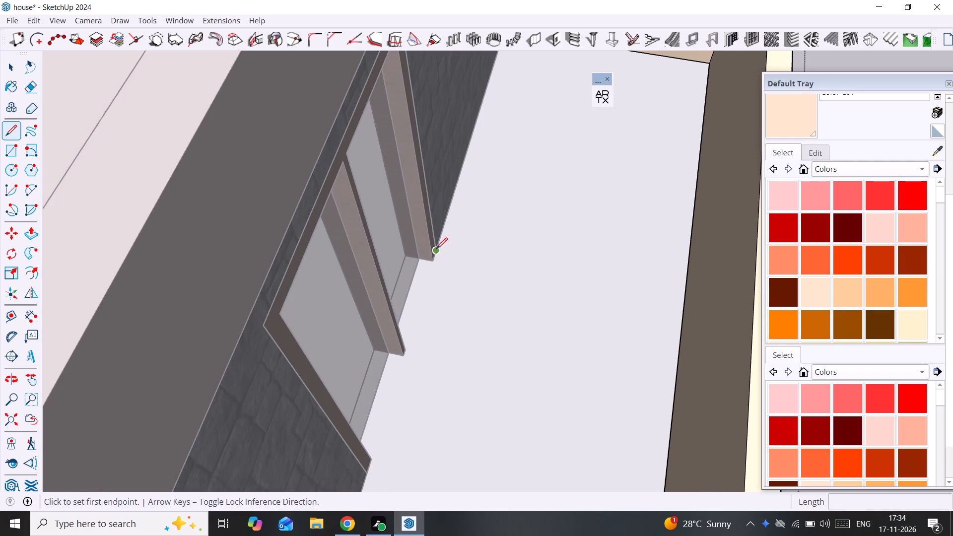
left_click(437, 251)
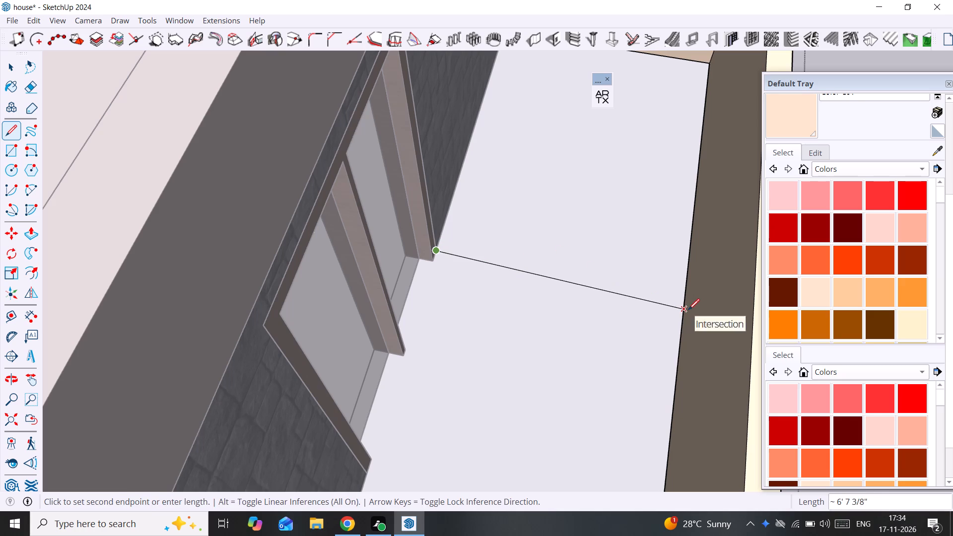
left_click(685, 296)
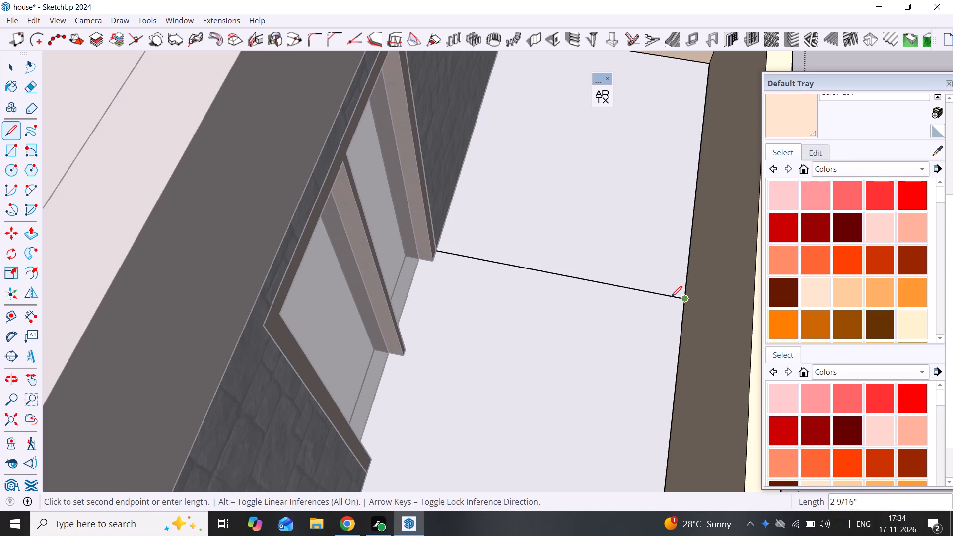
key("space")
Copy the courtyard floor line 6" along the red axis, away from the window.
left_click(669, 297)
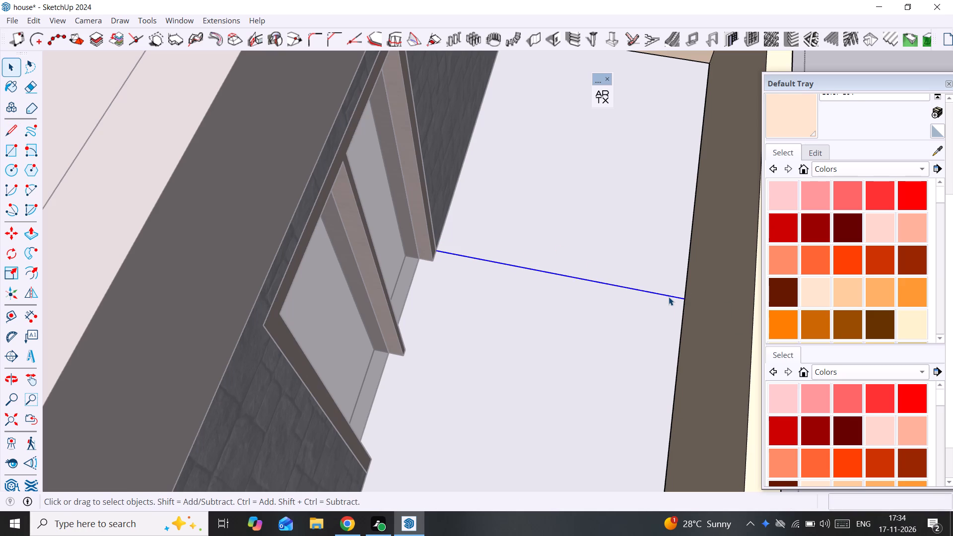
key("m")
left_click(669, 297)
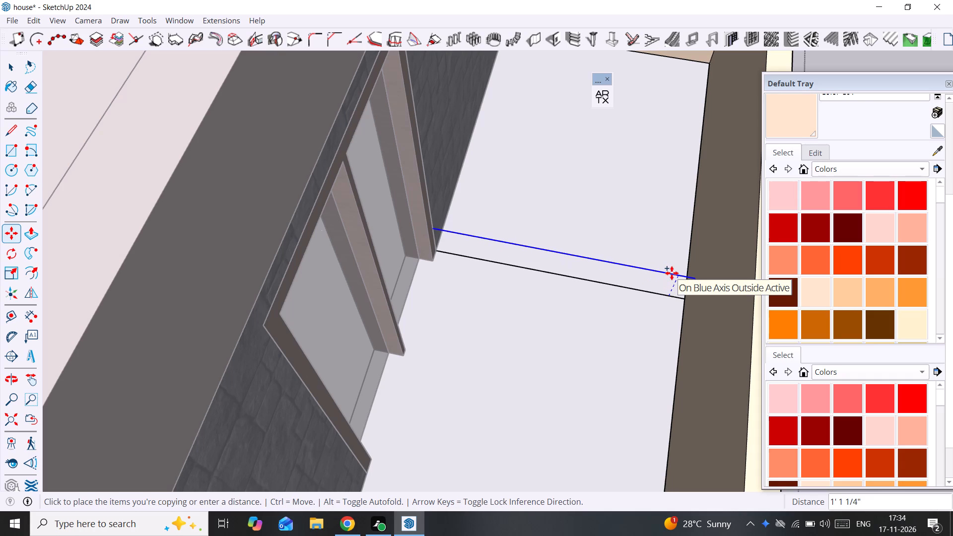
key("Up")
key("Left")
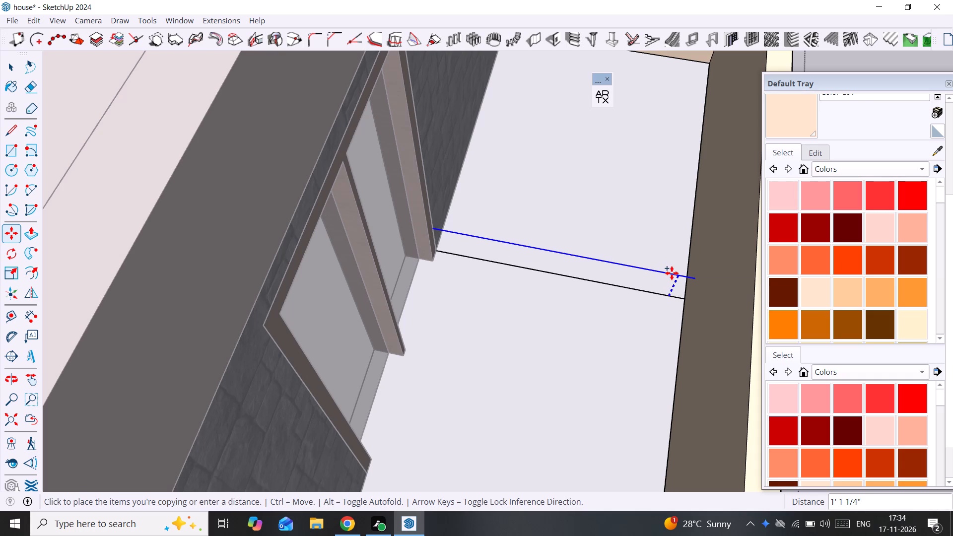
key("Right")
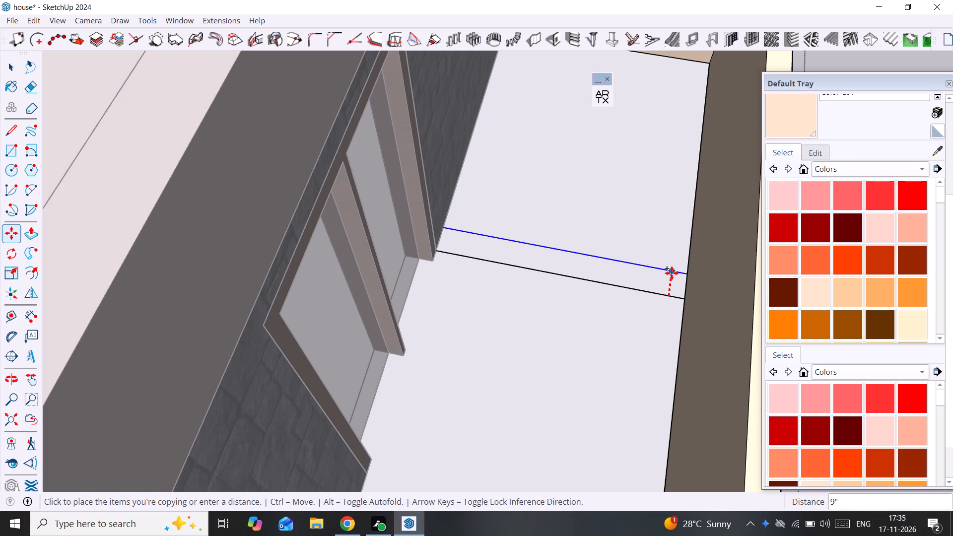
type("6\"")
key("Return")
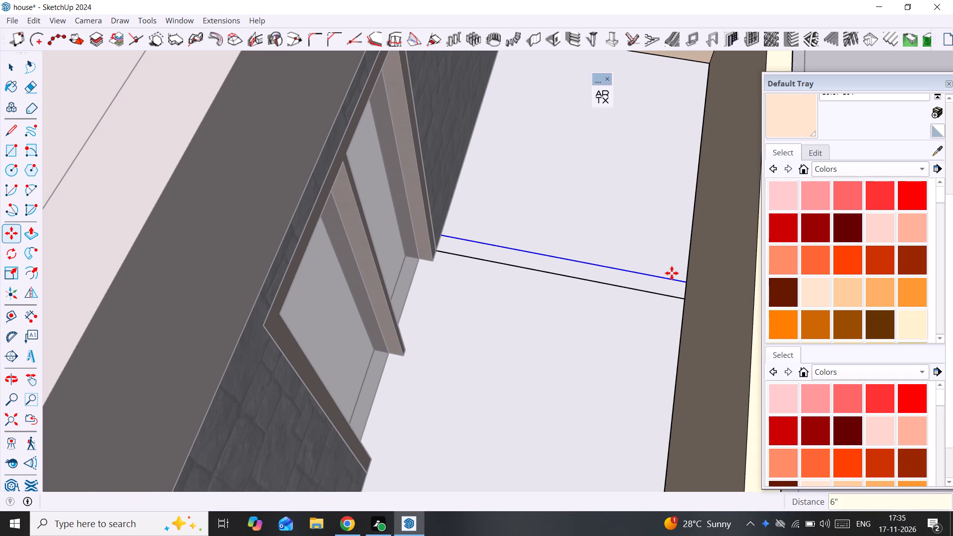
key("space")
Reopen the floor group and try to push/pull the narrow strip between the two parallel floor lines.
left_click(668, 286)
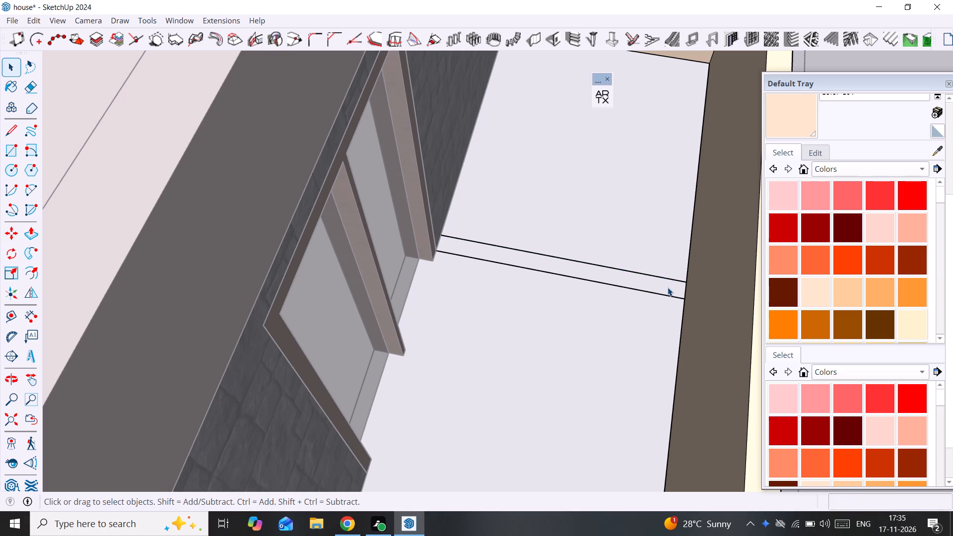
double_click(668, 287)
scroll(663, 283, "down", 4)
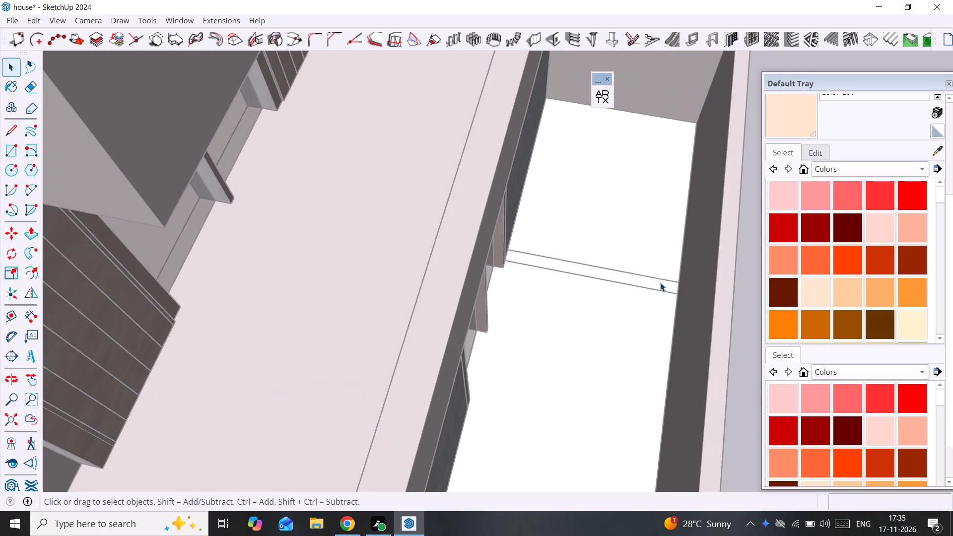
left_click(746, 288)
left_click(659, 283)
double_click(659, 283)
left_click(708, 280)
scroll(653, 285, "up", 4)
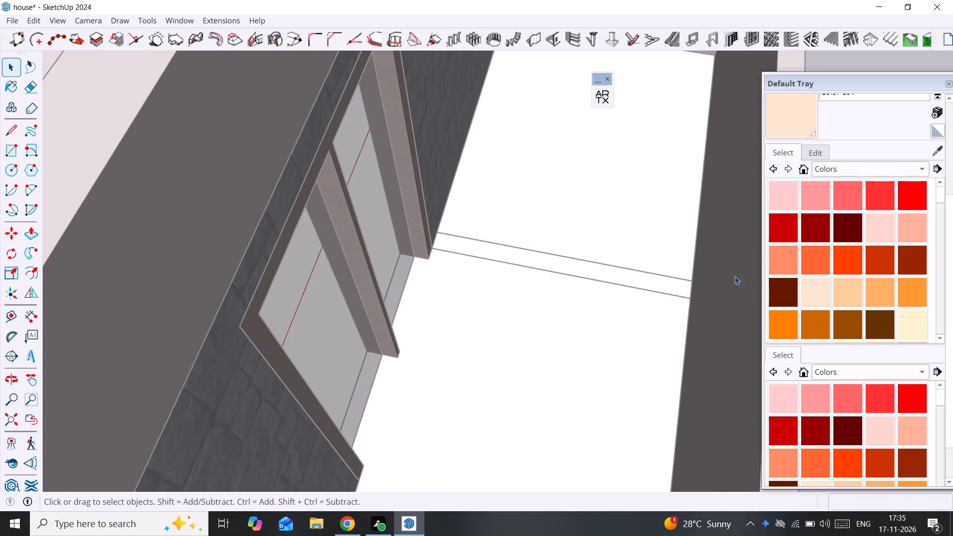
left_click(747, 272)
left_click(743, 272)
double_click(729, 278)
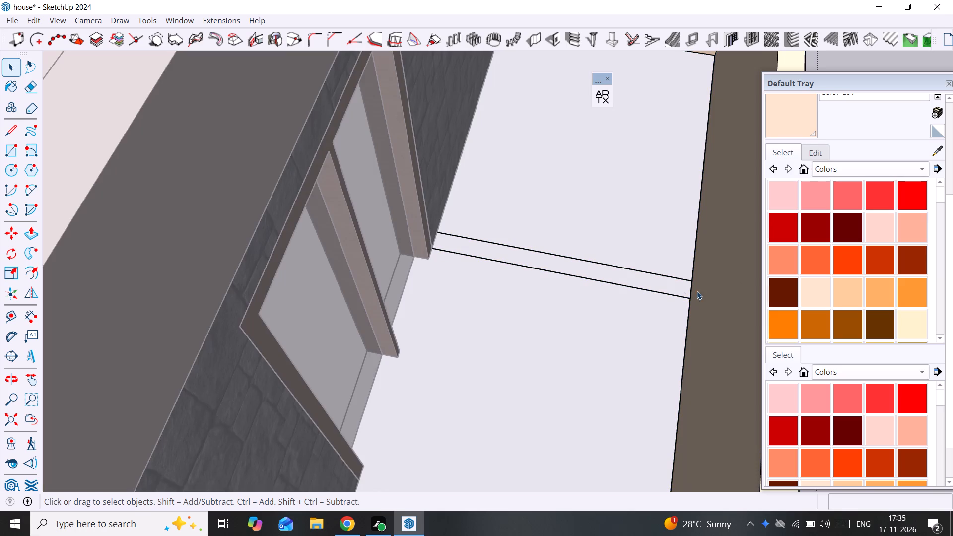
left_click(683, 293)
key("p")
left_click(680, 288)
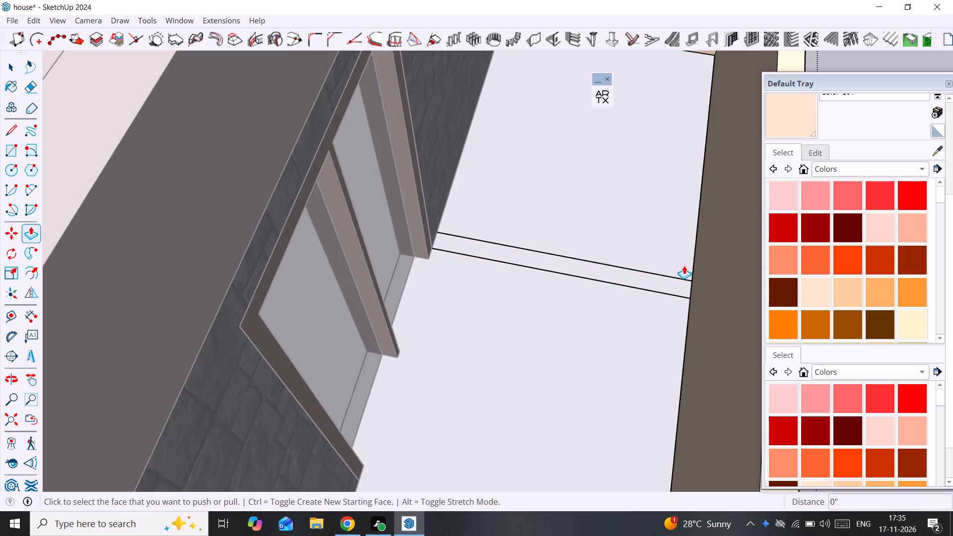
Draw a 6" line along the stone wall joining the inner ends of the two floor lines to close the strip.
middle_click_drag(680, 250, 329, 256)
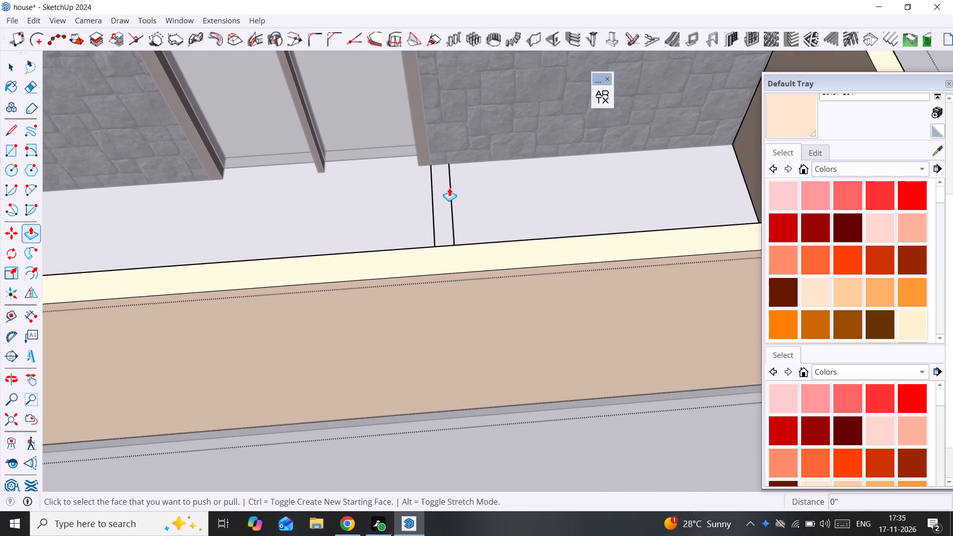
scroll(428, 199, "up", 4)
key("l")
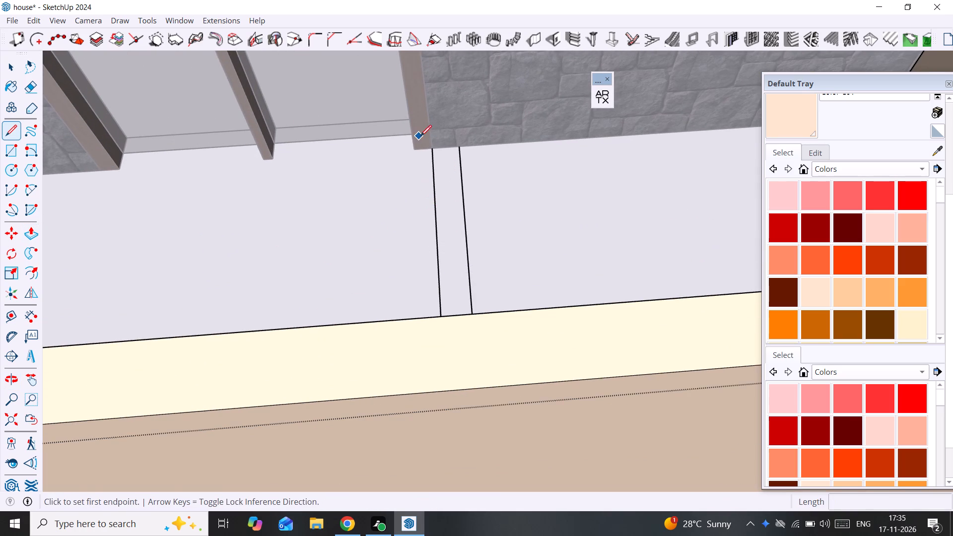
left_click(434, 147)
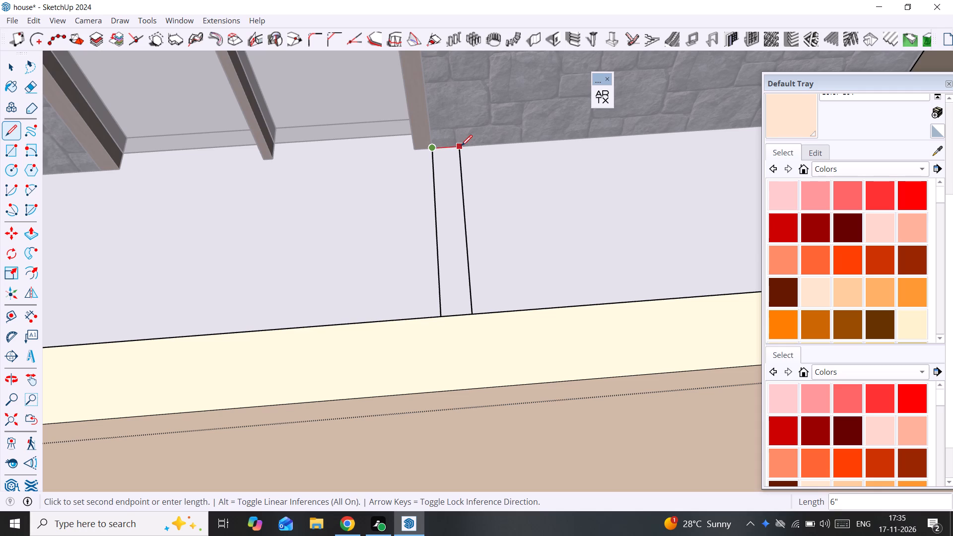
left_click(461, 146)
key("space")
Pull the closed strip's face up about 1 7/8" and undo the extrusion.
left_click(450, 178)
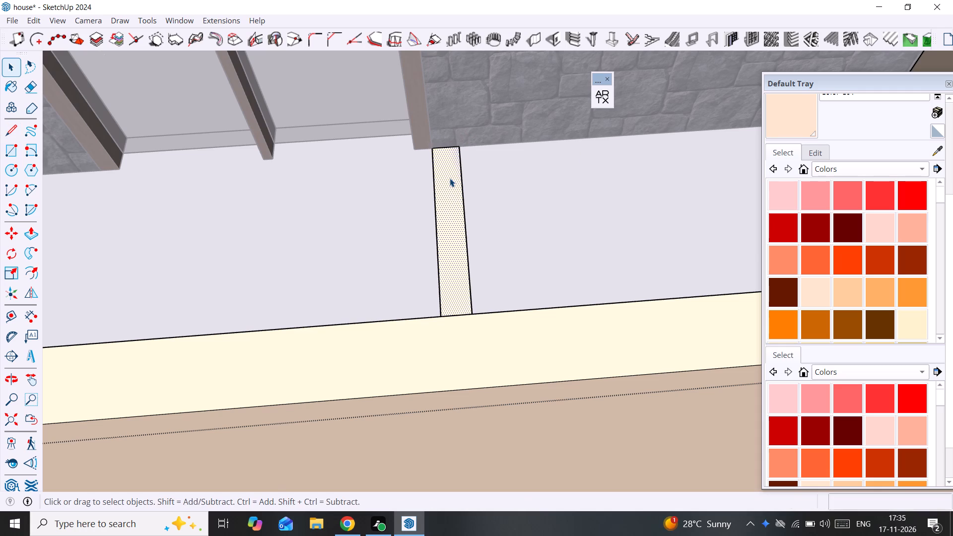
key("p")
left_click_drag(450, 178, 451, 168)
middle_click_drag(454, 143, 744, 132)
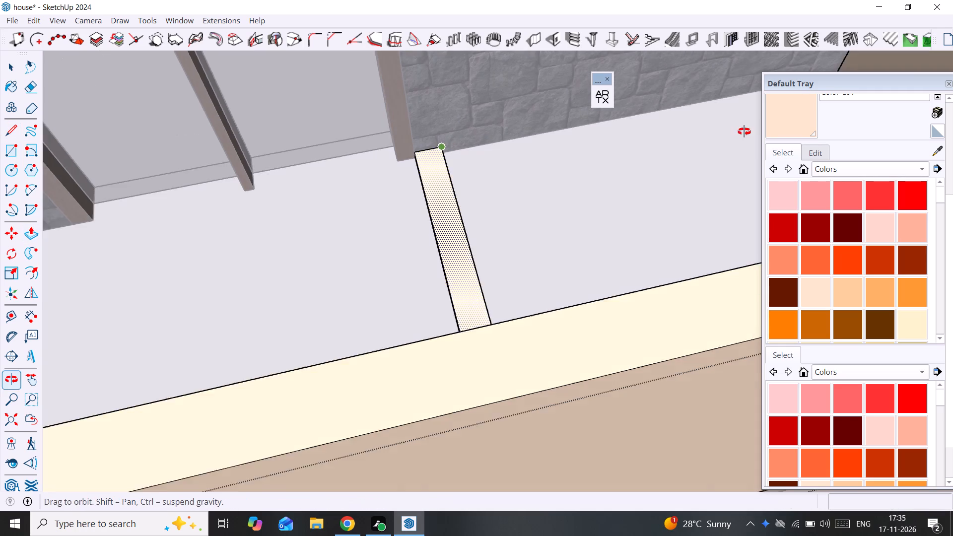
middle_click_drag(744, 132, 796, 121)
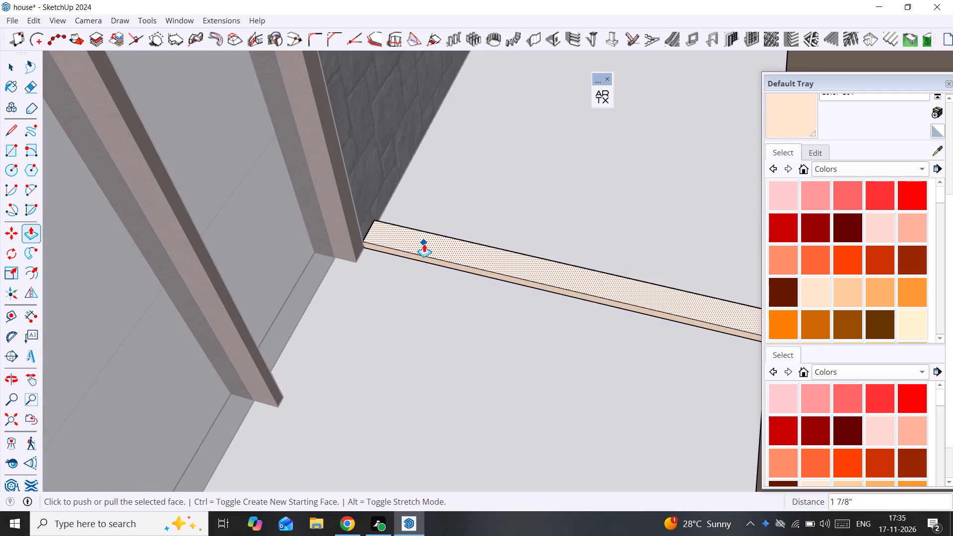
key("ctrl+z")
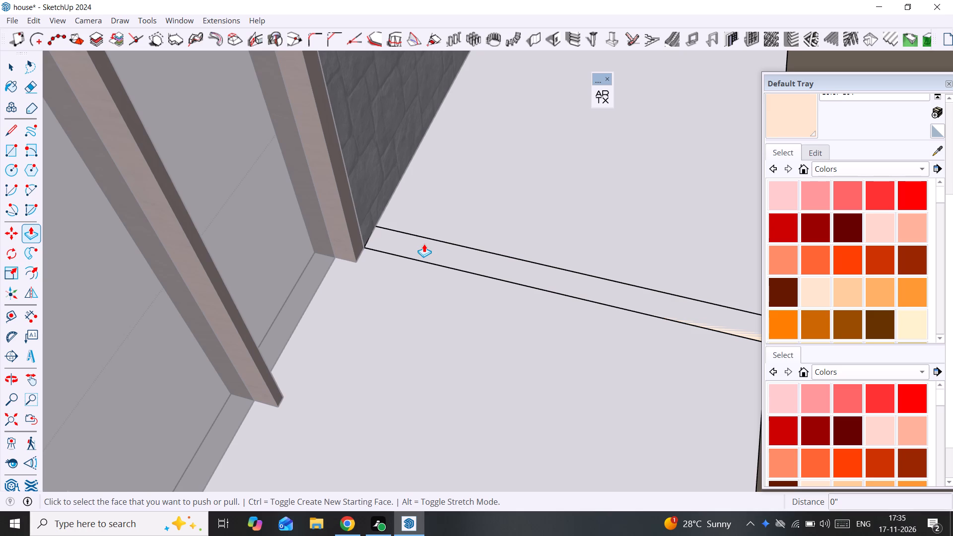
Extrude the strip upward 2' as a low divider wall across the courtyard and close the floor group.
middle_click_drag(401, 253, 381, 256)
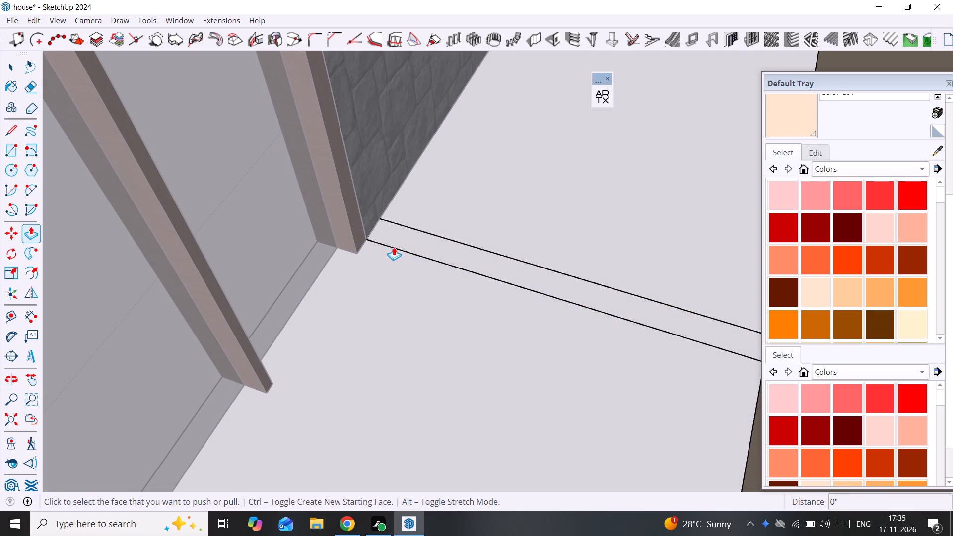
left_click(405, 238)
type("2'")
key("Return")
key("space")
scroll(396, 166, "down", 6)
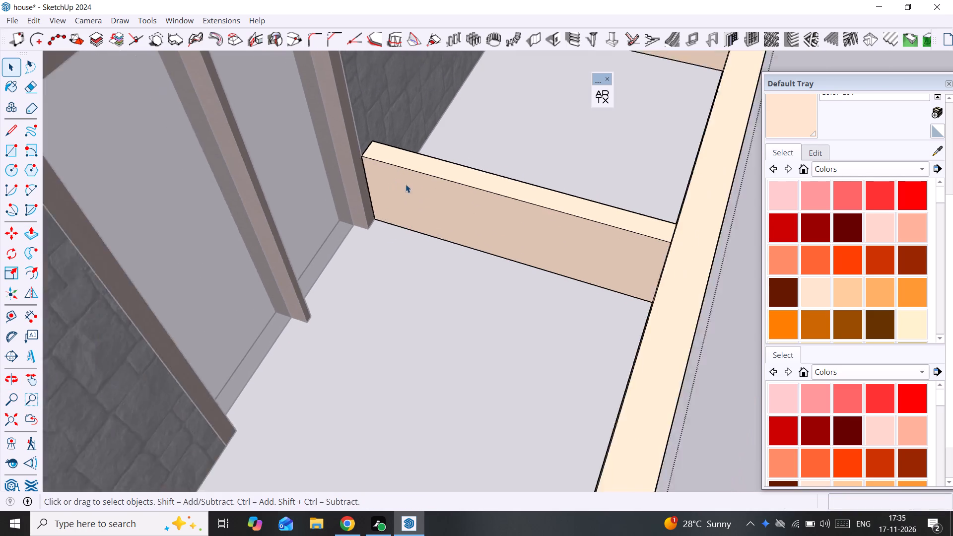
scroll(406, 184, "down", 15)
left_click(564, 300)
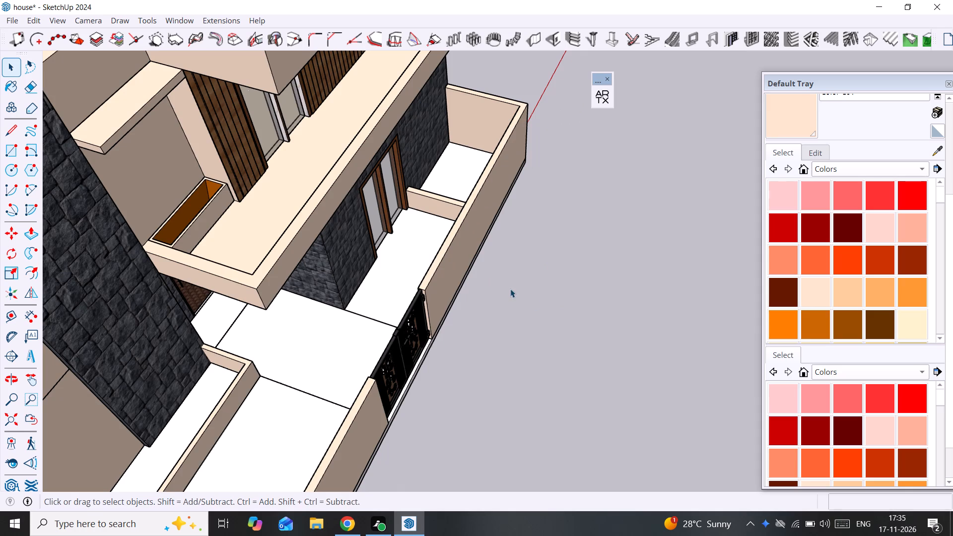
Measure the courtyard floor's clear width from the new divider wall to the side boundary wall.
middle_click_drag(511, 283, 625, 259)
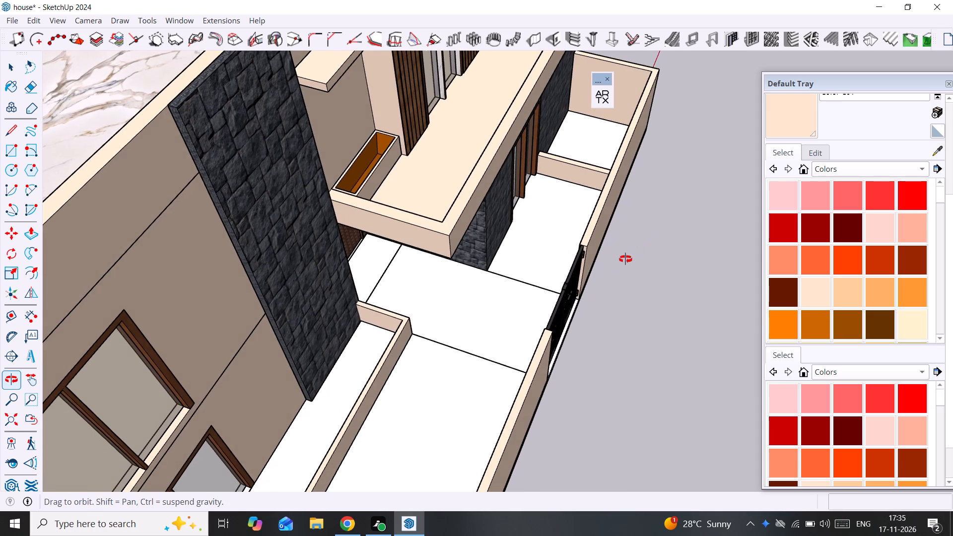
middle_click_drag(625, 259, 615, 272)
scroll(617, 161, "up", 4)
middle_click_drag(617, 167, 607, 239, "shift")
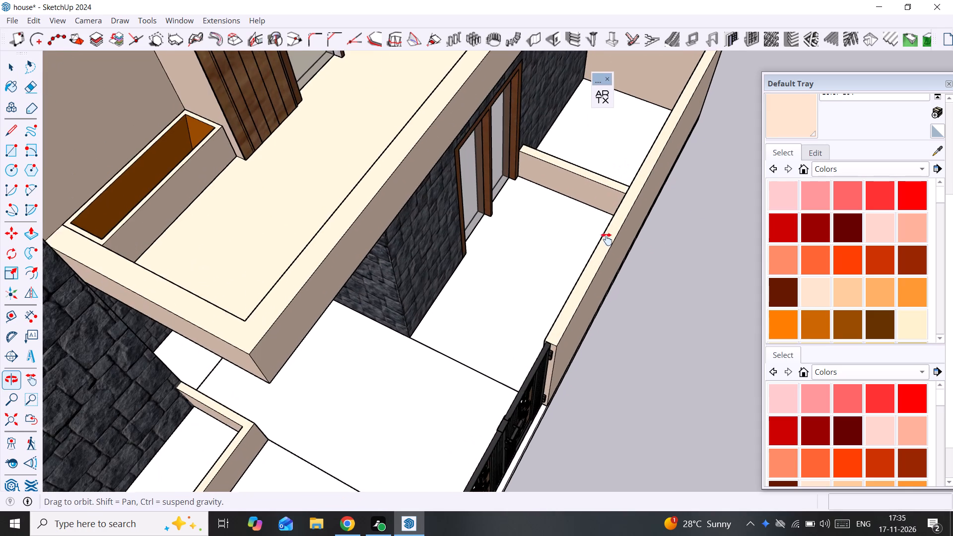
middle_click_drag(607, 239, 591, 286, "shift")
scroll(590, 284, "up", 8)
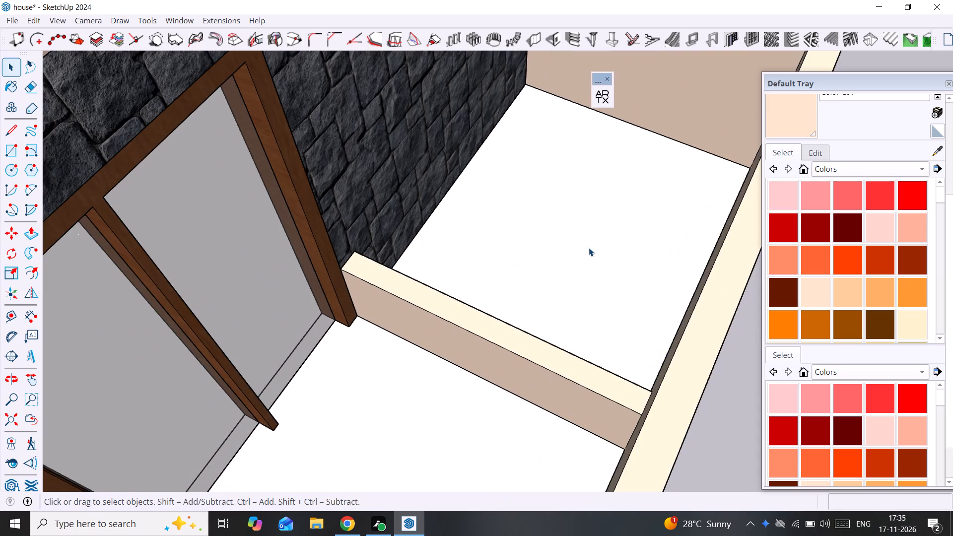
middle_click_drag(589, 248, 459, 309)
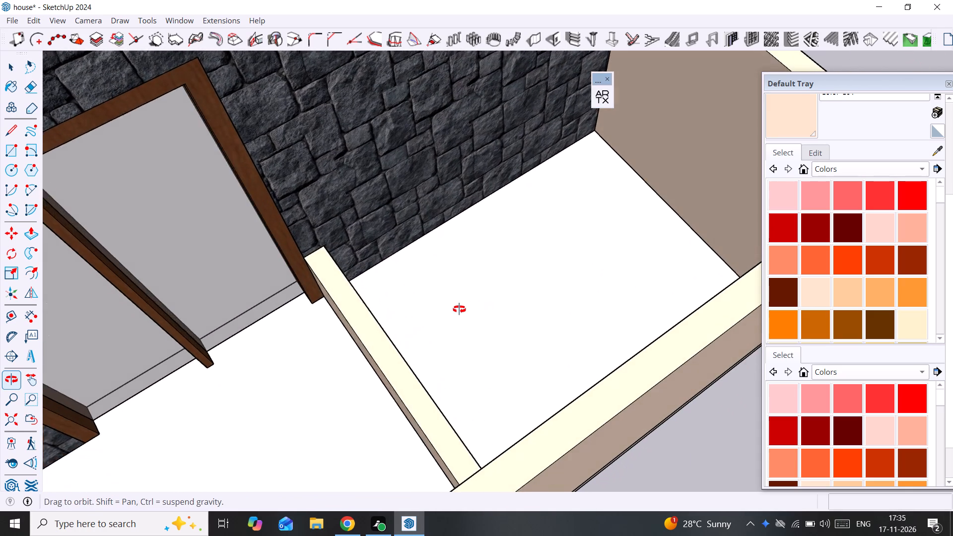
middle_click_drag(459, 309, 459, 309)
scroll(365, 263, "up", 3)
middle_click_drag(358, 266, 338, 268)
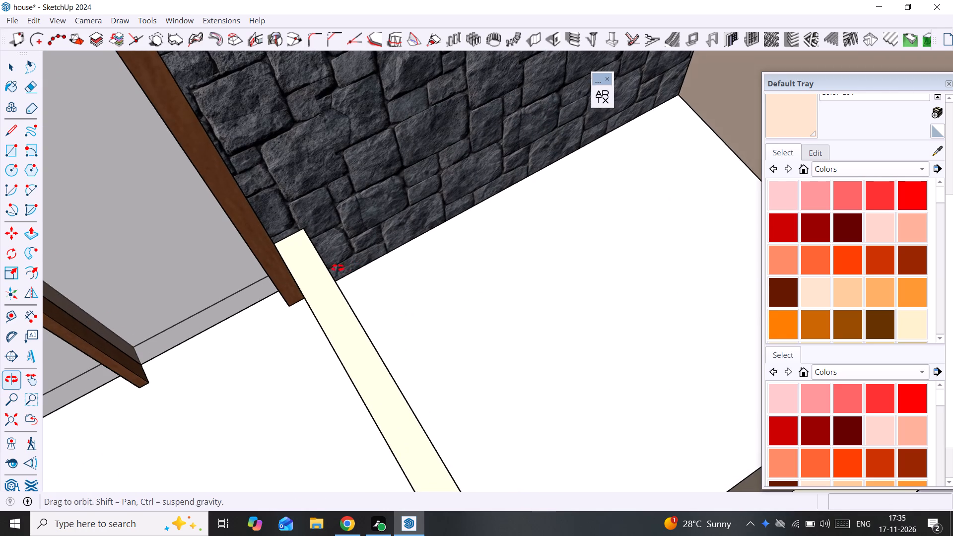
middle_click_drag(338, 268, 256, 270)
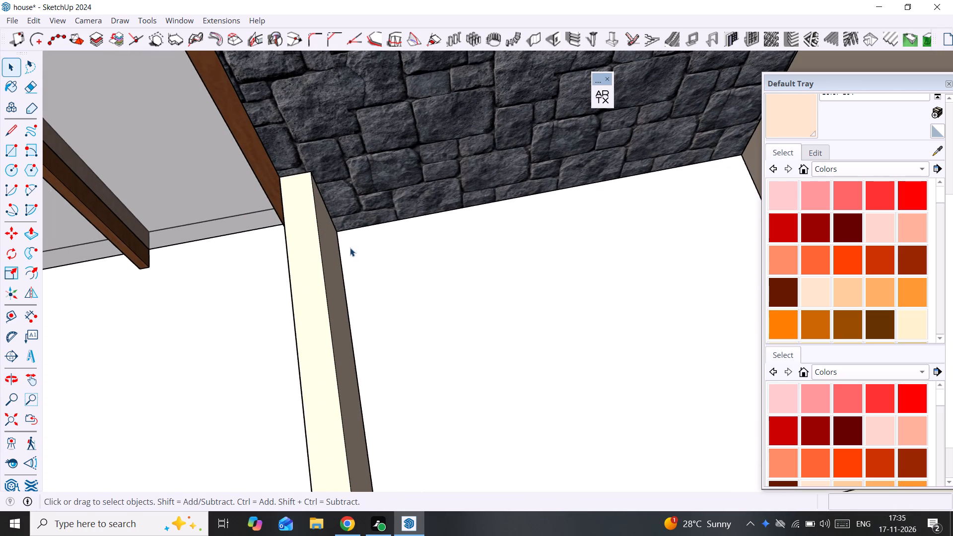
key("t")
left_click(346, 295)
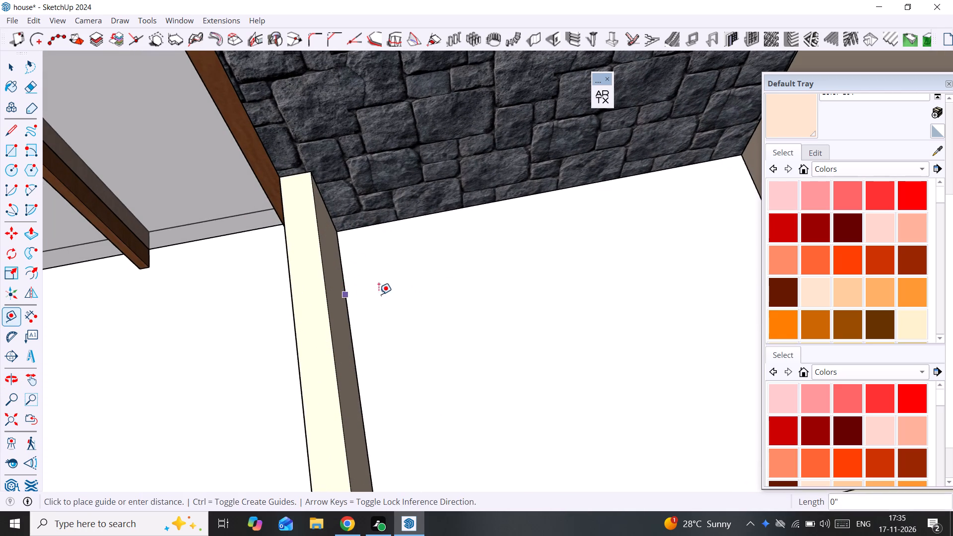
scroll(442, 292, "down", 4)
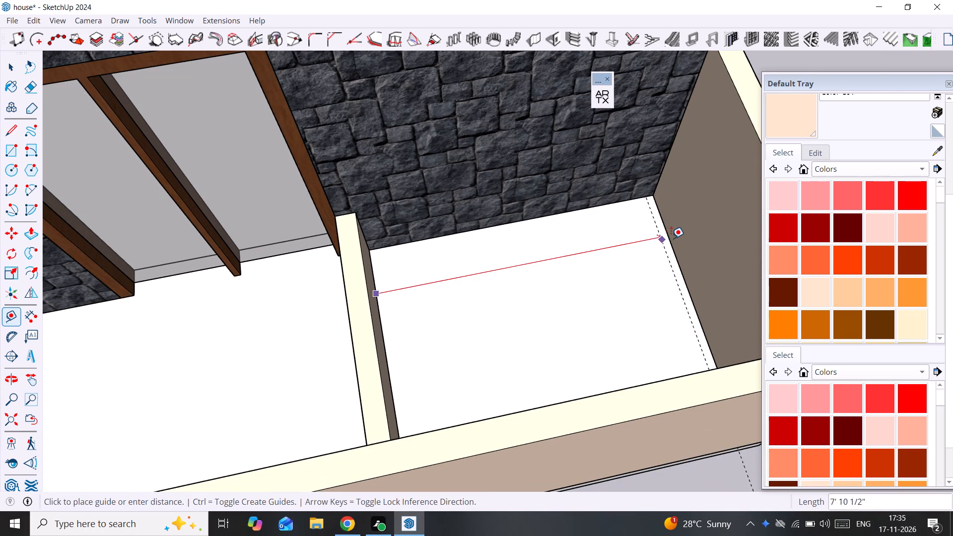
key("space")
Examine the whole house from above and from its front corner, including the divided courtyard.
scroll(639, 241, "down", 8)
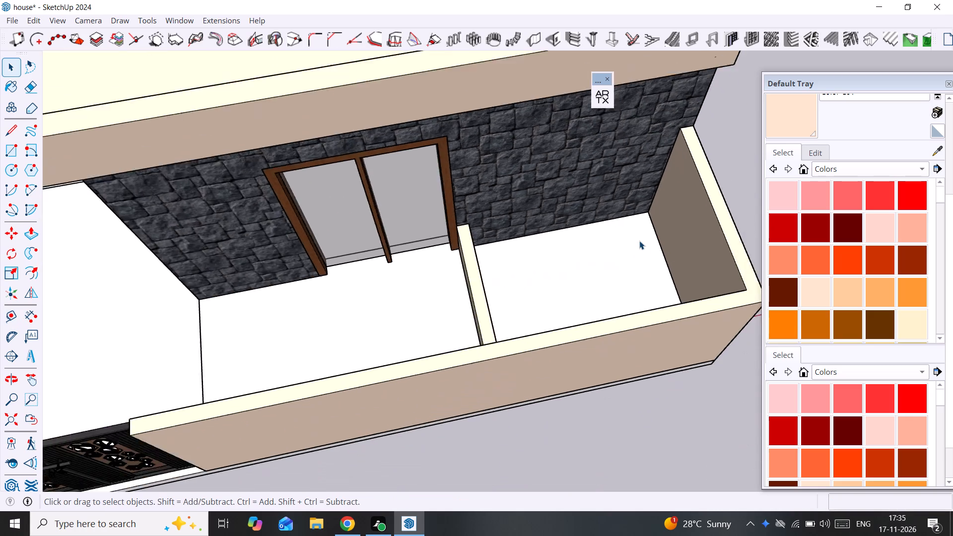
scroll(639, 241, "down", 14)
left_click(383, 371)
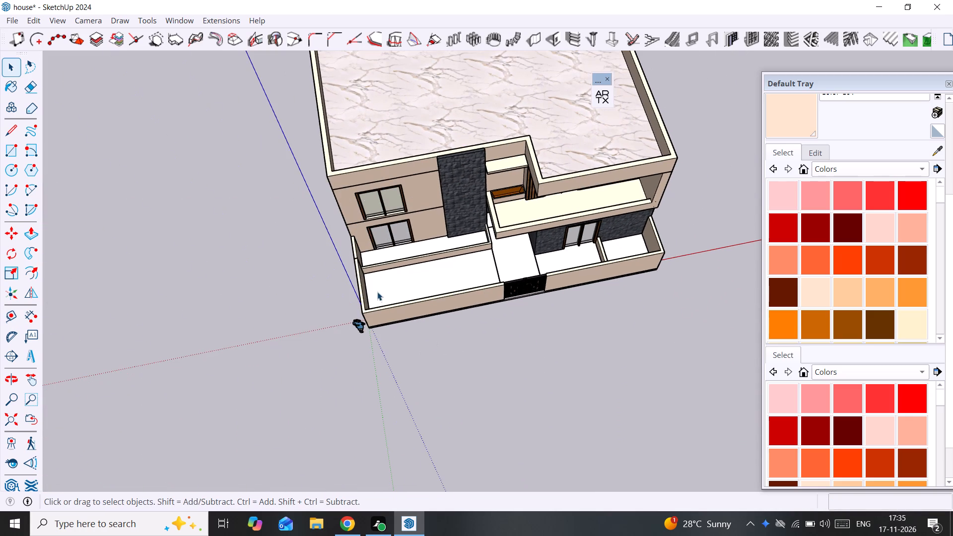
middle_click_drag(376, 288, 385, 199)
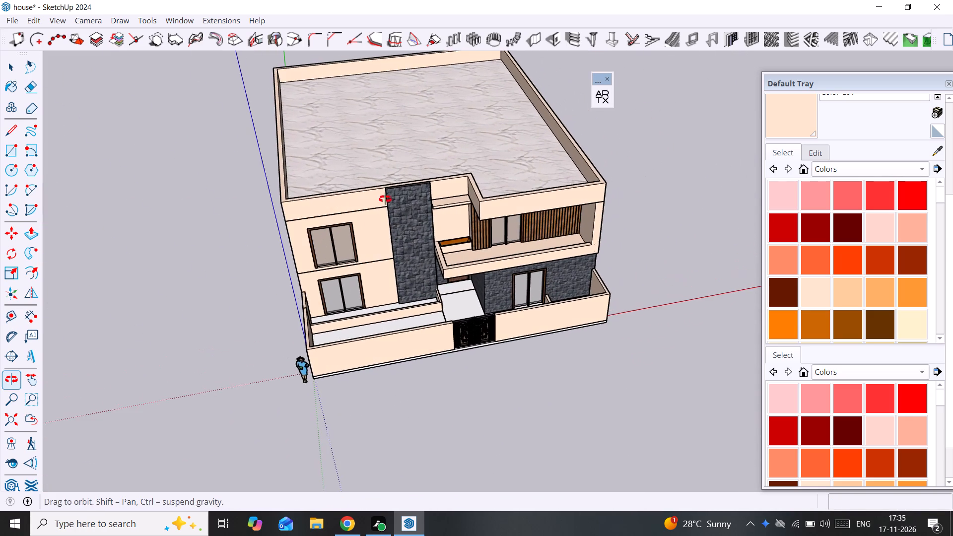
middle_click_drag(385, 199, 472, 182)
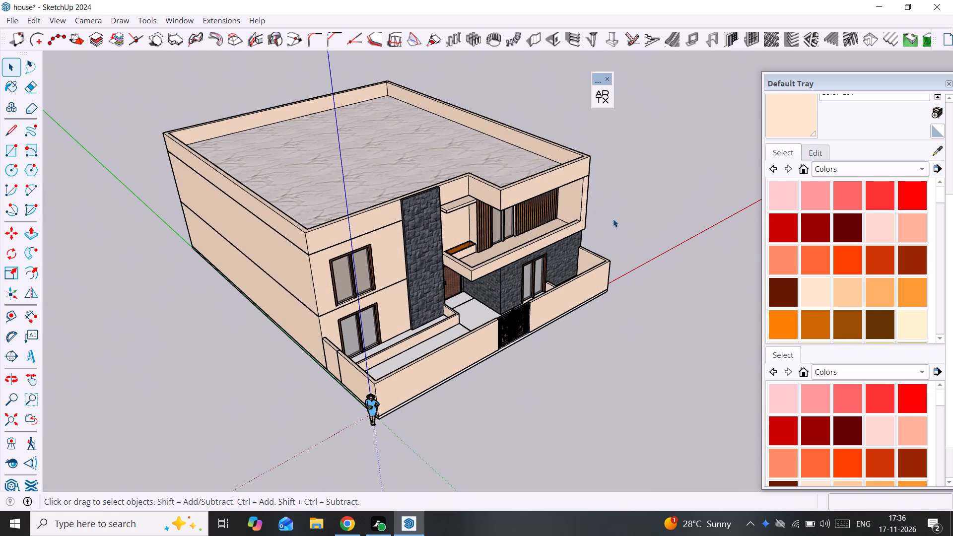
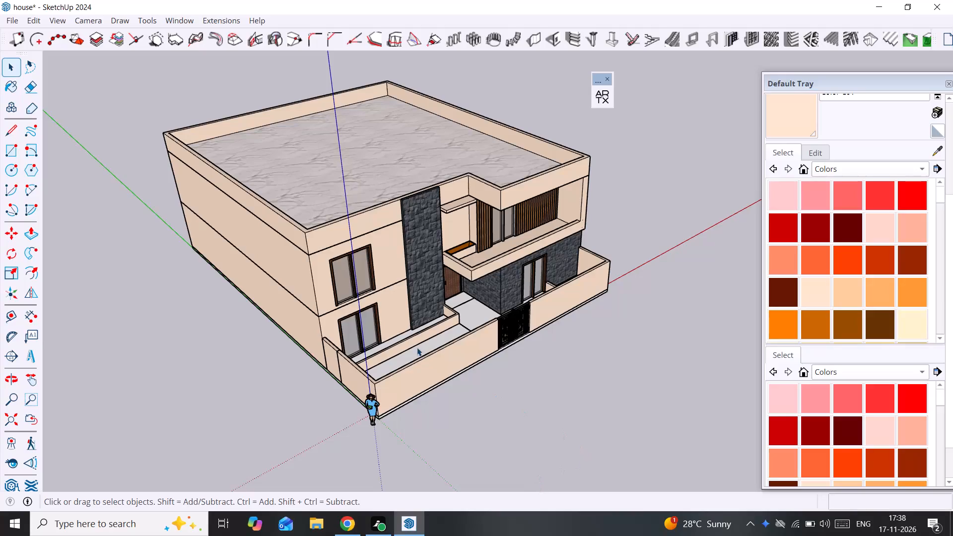
Open the upper-floor balcony group for editing and select the parapet's outer top edge beside the stone-clad column.
scroll(449, 293, "up", 3)
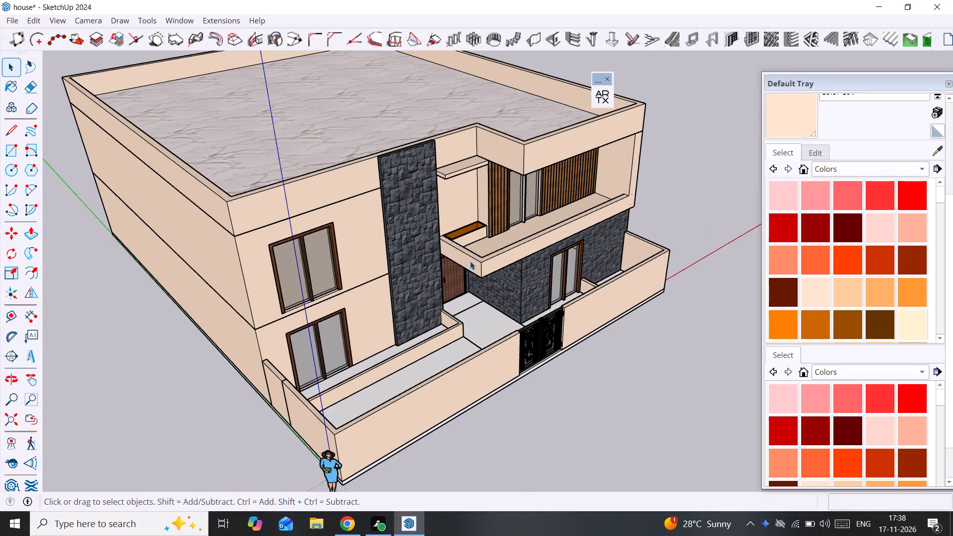
scroll(471, 261, "up", 4)
middle_click_drag(471, 261, 373, 343, "shift")
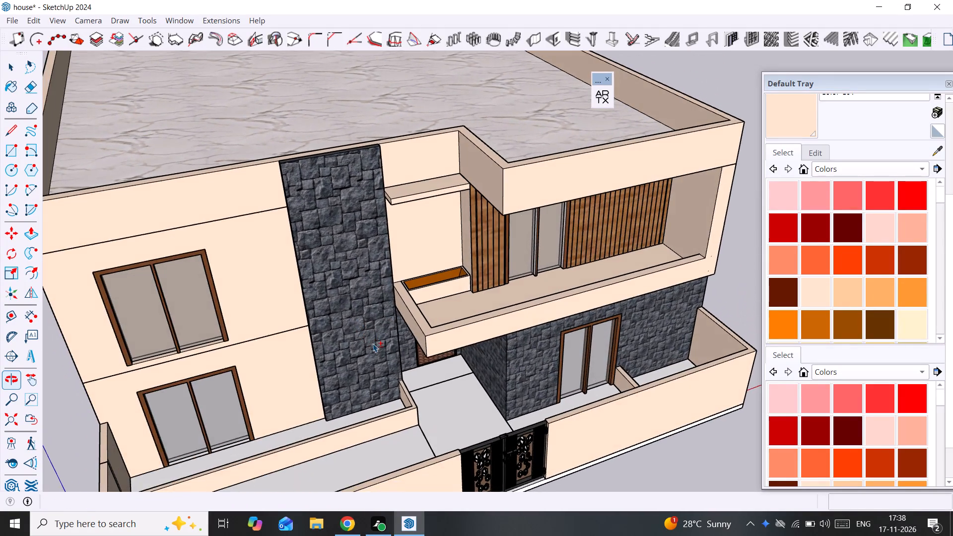
scroll(418, 286, "up", 12)
double_click(393, 290)
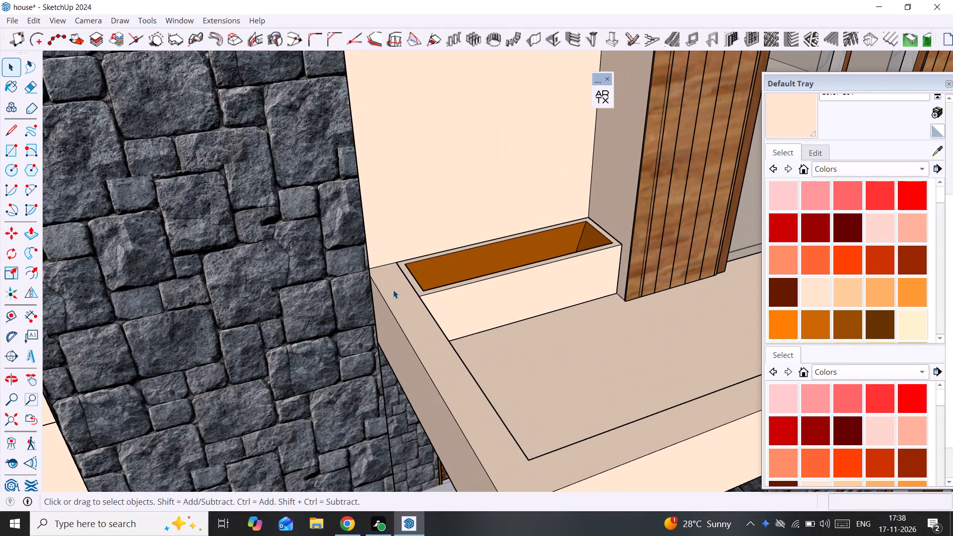
scroll(393, 290, "up", 4)
left_click(379, 301)
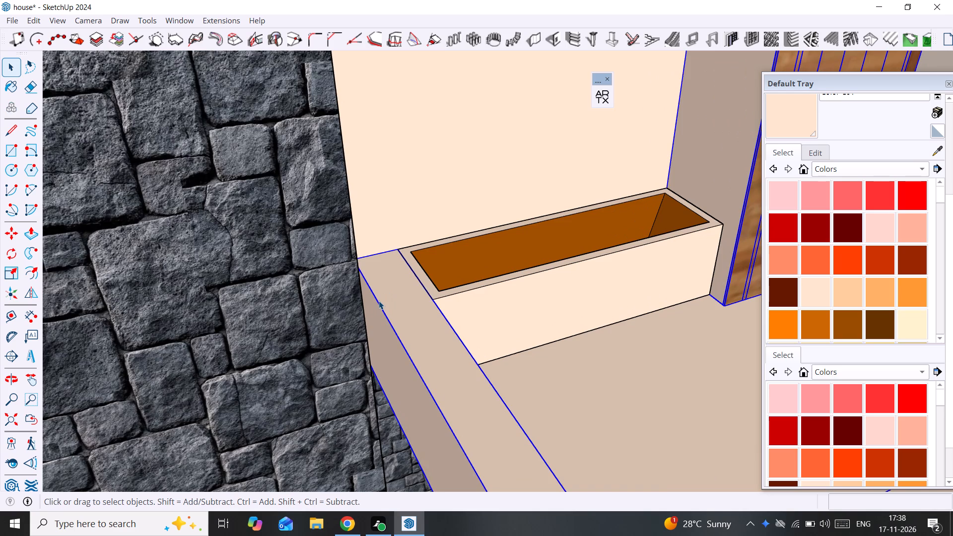
double_click(379, 301)
left_click(380, 305)
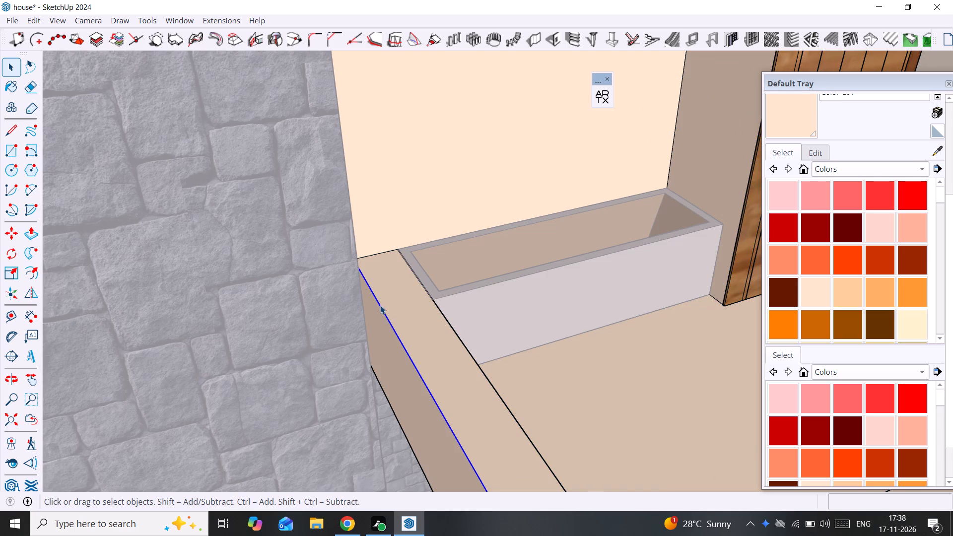
left_click(380, 305)
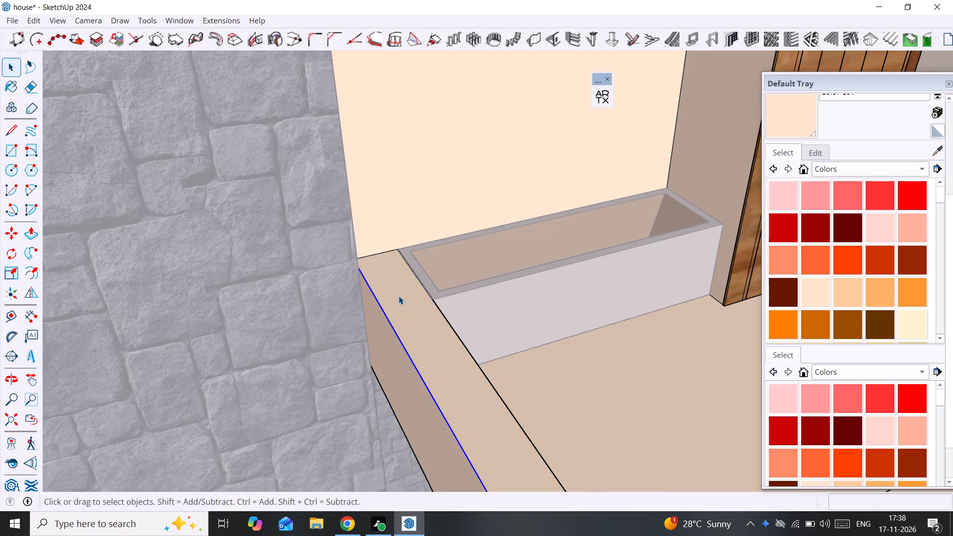
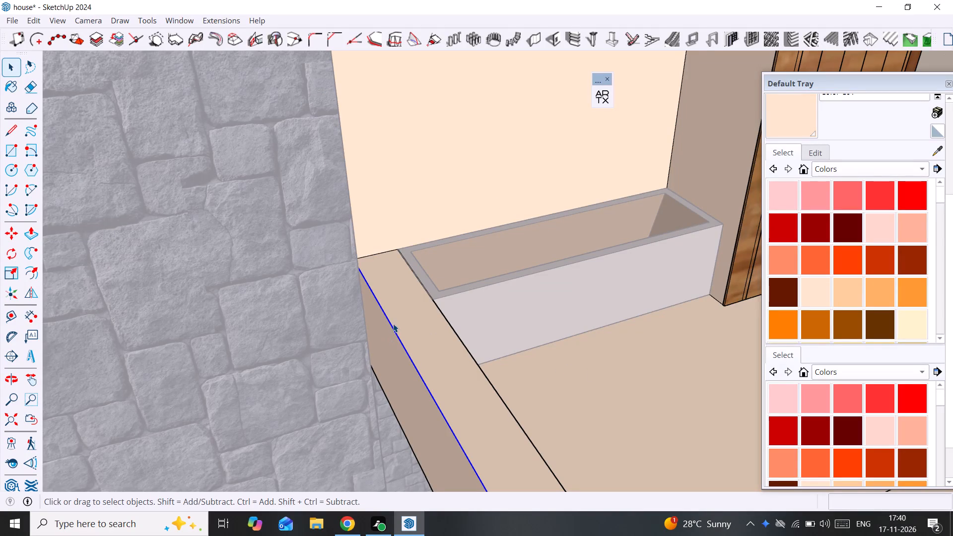
Select the balcony parapet's outer side face, just below its top edge beside the stone-clad column.
scroll(393, 323, "up", 2)
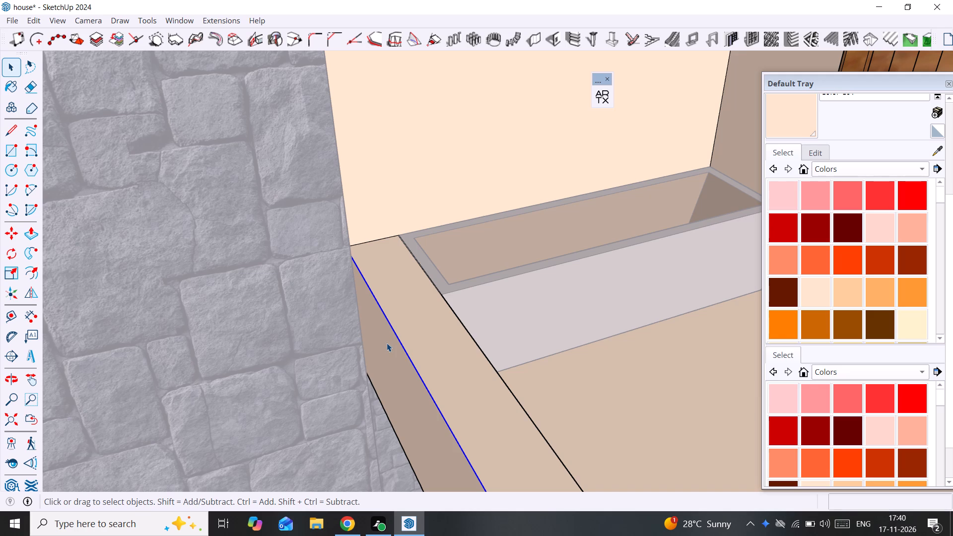
left_click(387, 343)
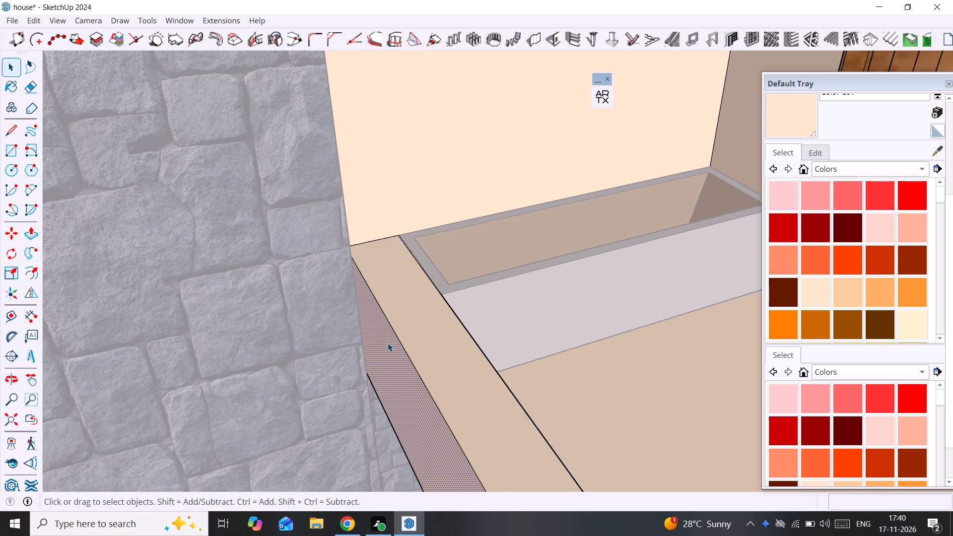
scroll(372, 366, "down", 4)
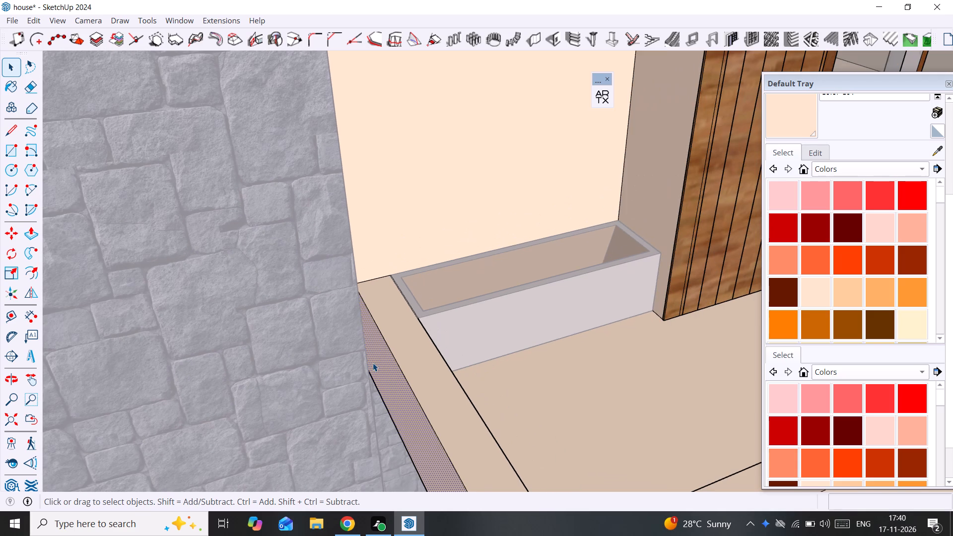
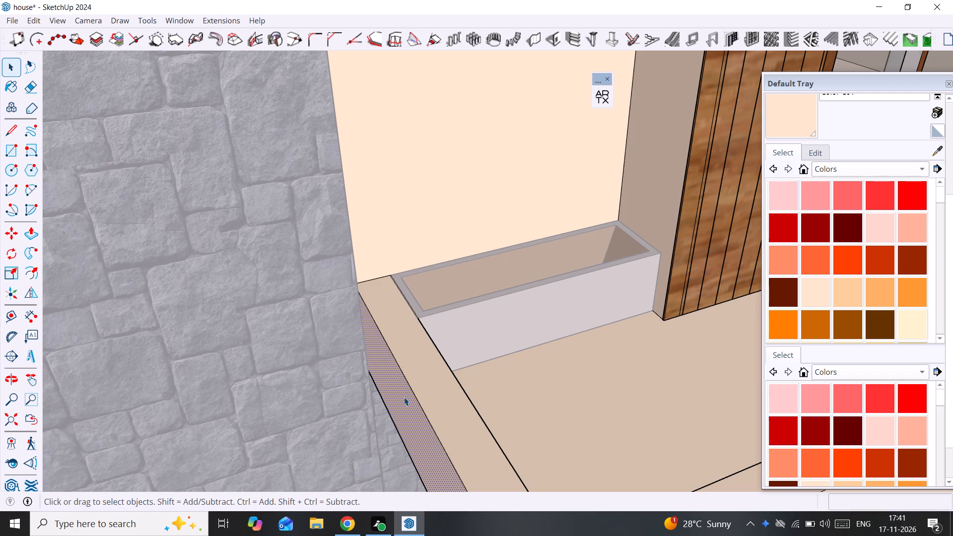
Copy the side parapet's outer top edge beside the stone-clad column inward to the middle of the parapet's top face.
left_click(409, 382)
scroll(409, 382, "down", 4)
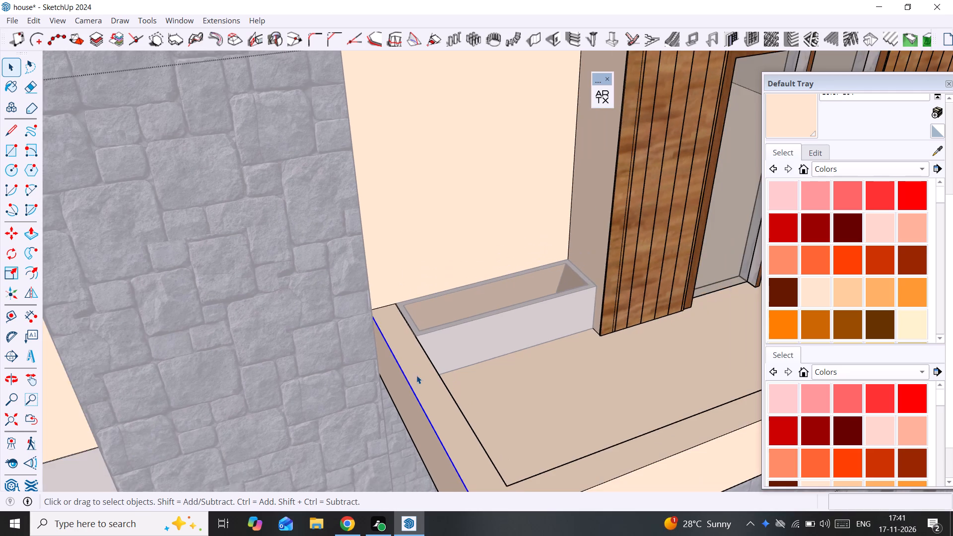
middle_click_drag(416, 375, 368, 380)
scroll(332, 311, "up", 3)
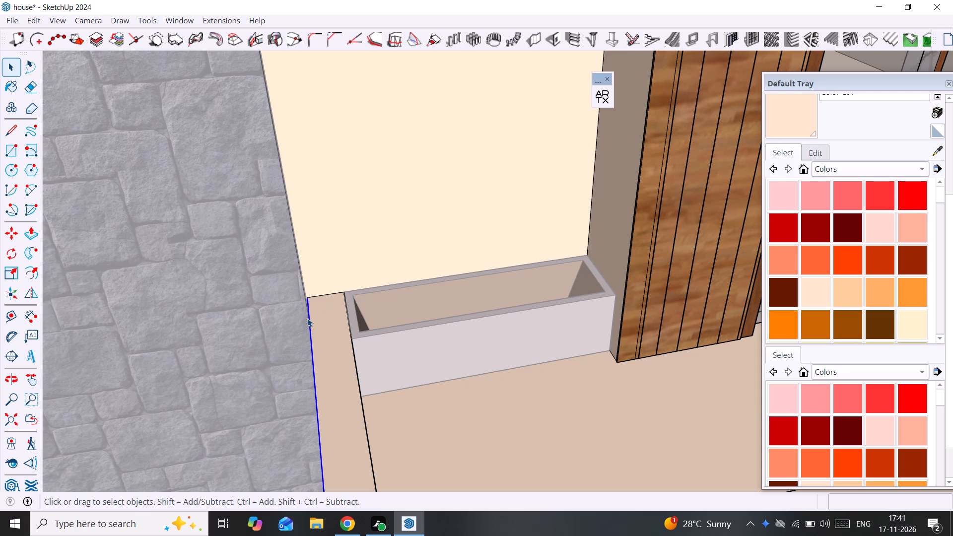
key("m")
left_click(308, 296)
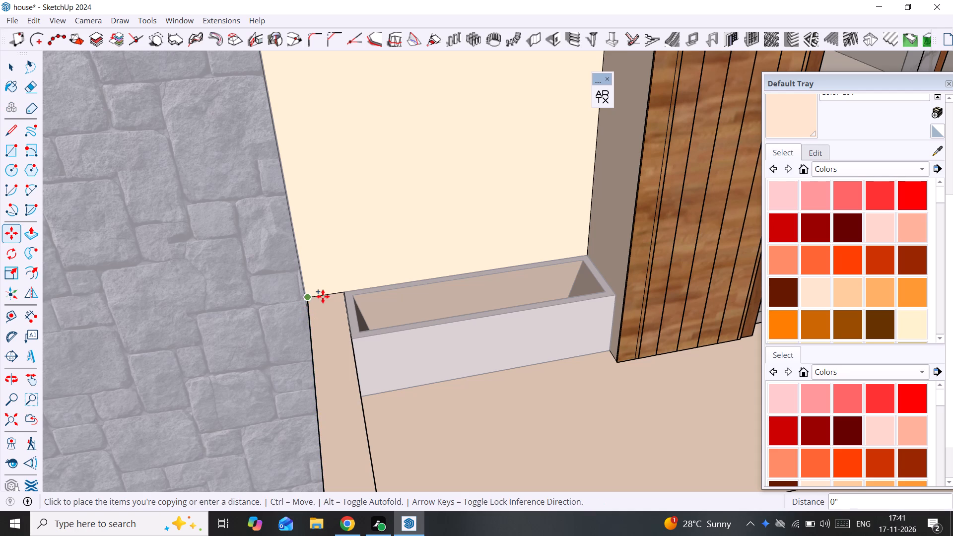
left_click(324, 296)
key("space")
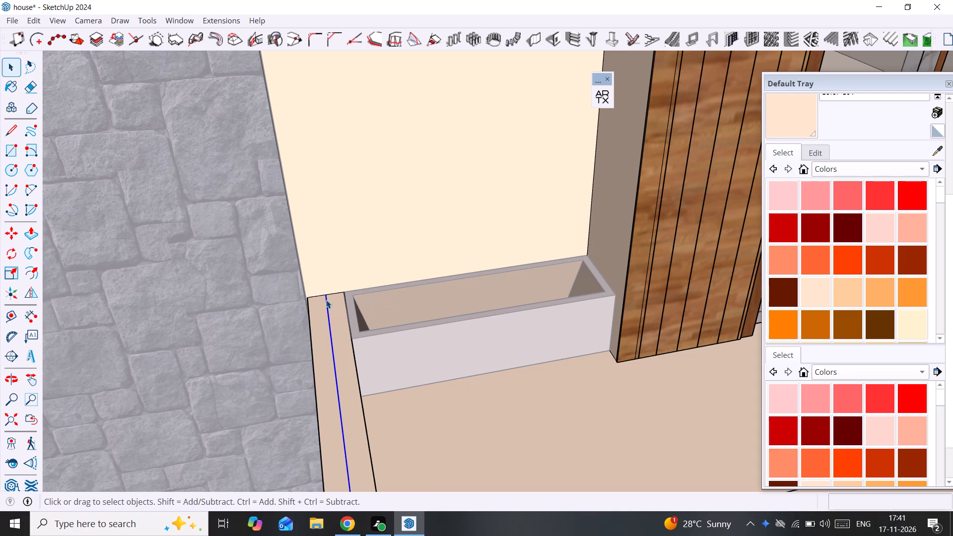
Select the outer top edge of the balcony's front parapet.
scroll(326, 300, "down", 6)
scroll(387, 453, "up", 3)
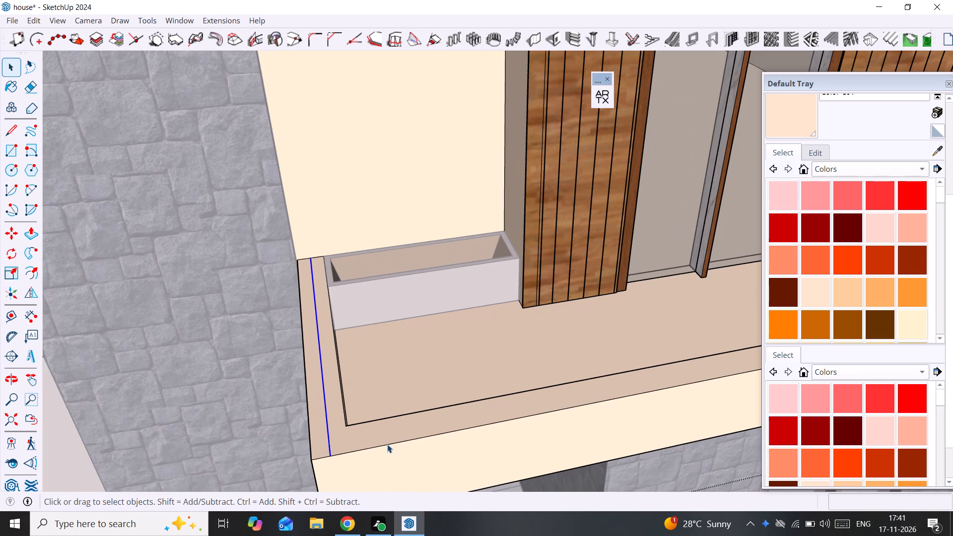
left_click(388, 442)
left_click(388, 444)
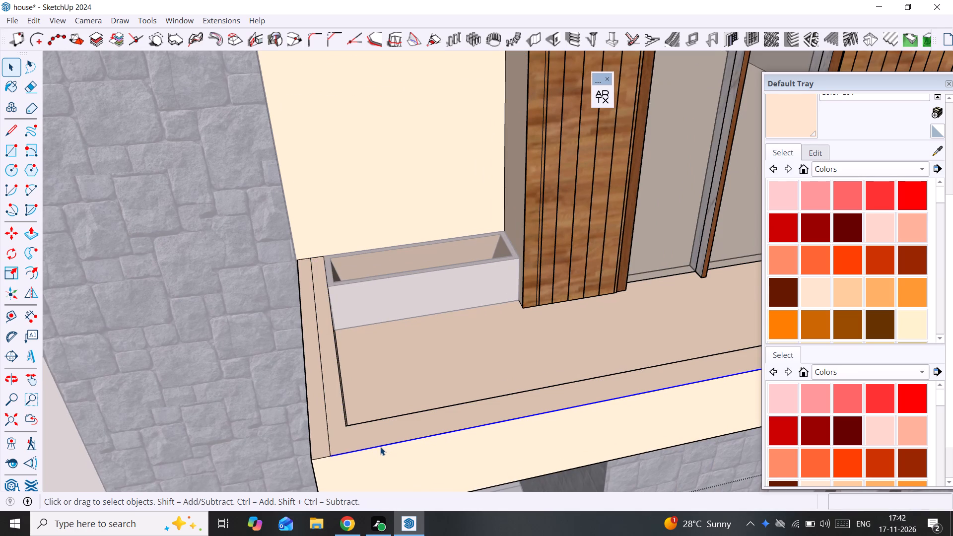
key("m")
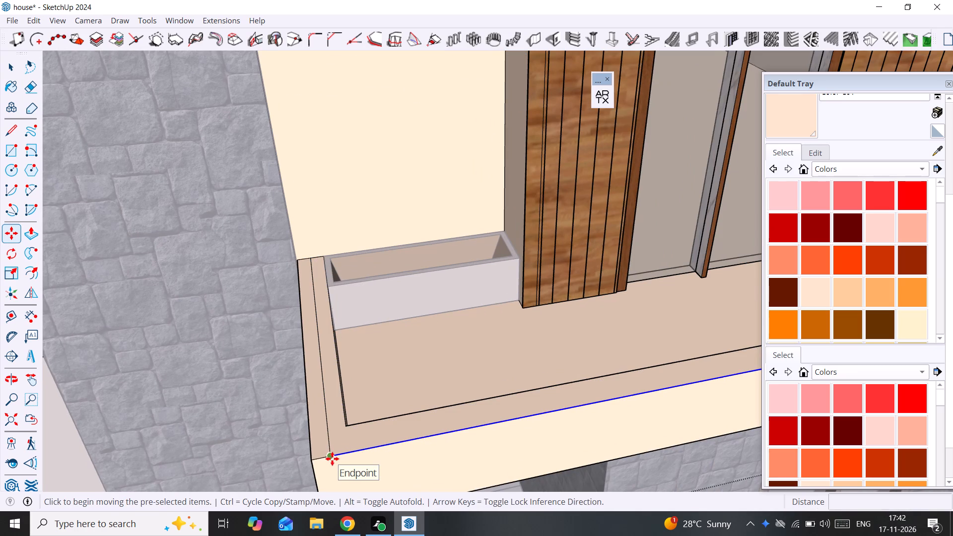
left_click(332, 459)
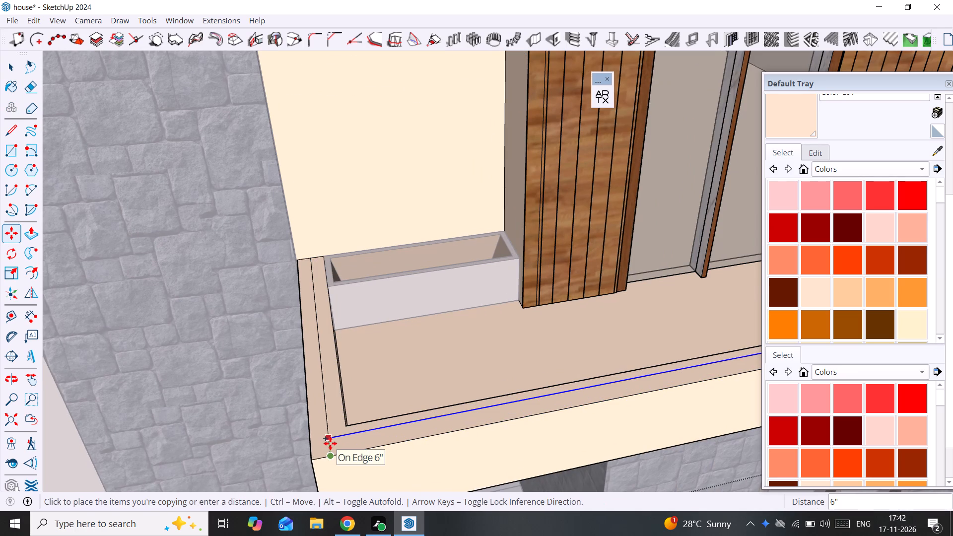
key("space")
Copy the selected front edge about 4 1/2" inward along the parapet's top face, measuring from its far end.
scroll(335, 441, "down", 13)
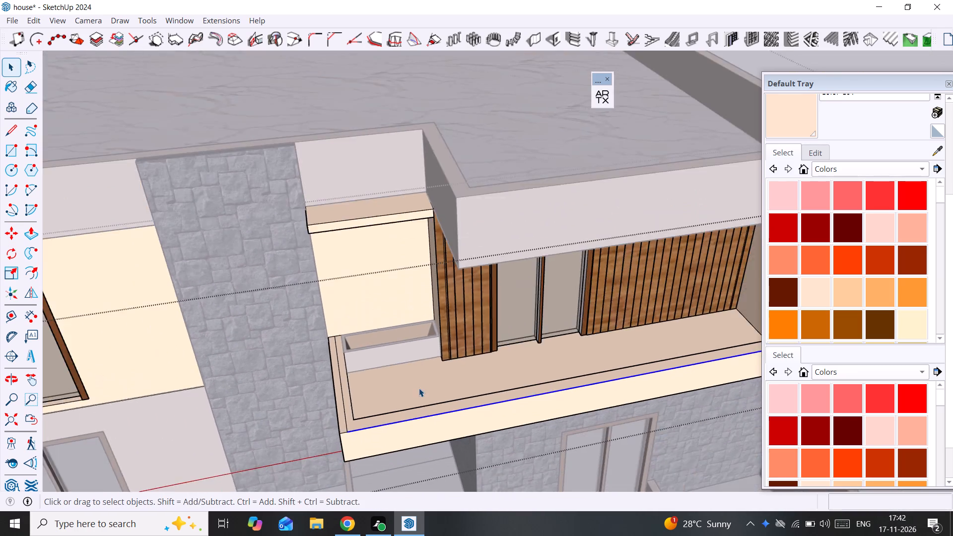
scroll(419, 388, "down", 2)
scroll(756, 379, "up", 2)
scroll(690, 365, "up", 7)
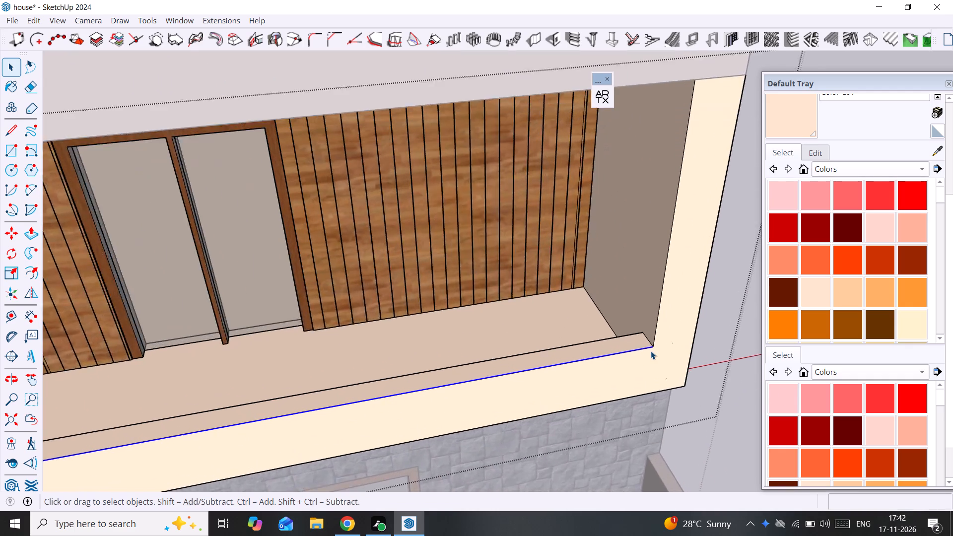
scroll(650, 350, "up", 9)
key("m")
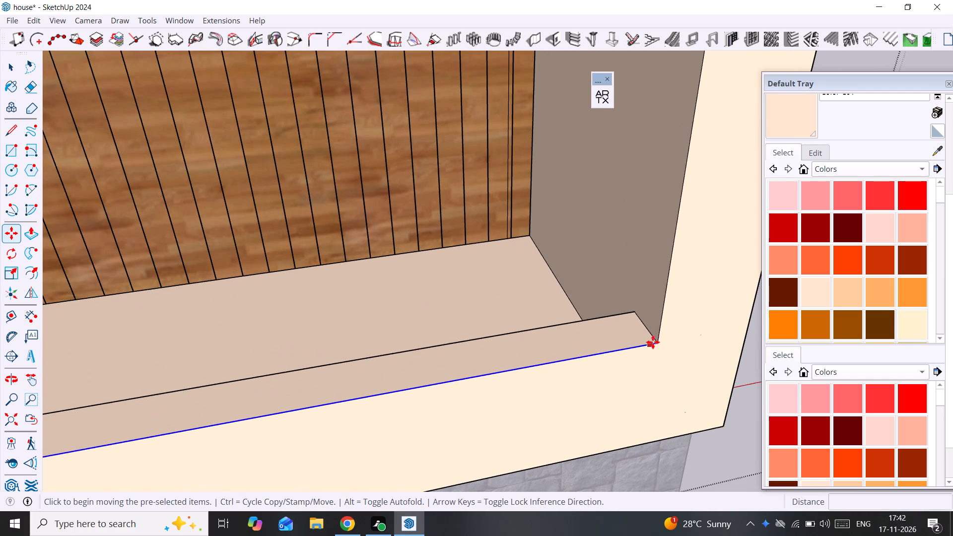
left_click(657, 342)
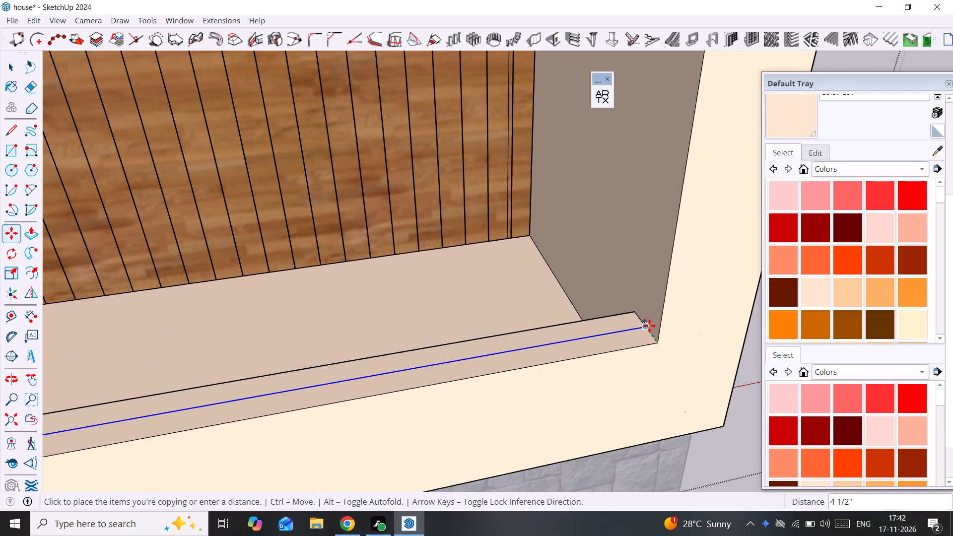
left_click(649, 326)
key("space")
Delete the short leftover line segment at the parapet corner, between the copied front line and the outer front edge.
scroll(618, 337, "down", 8)
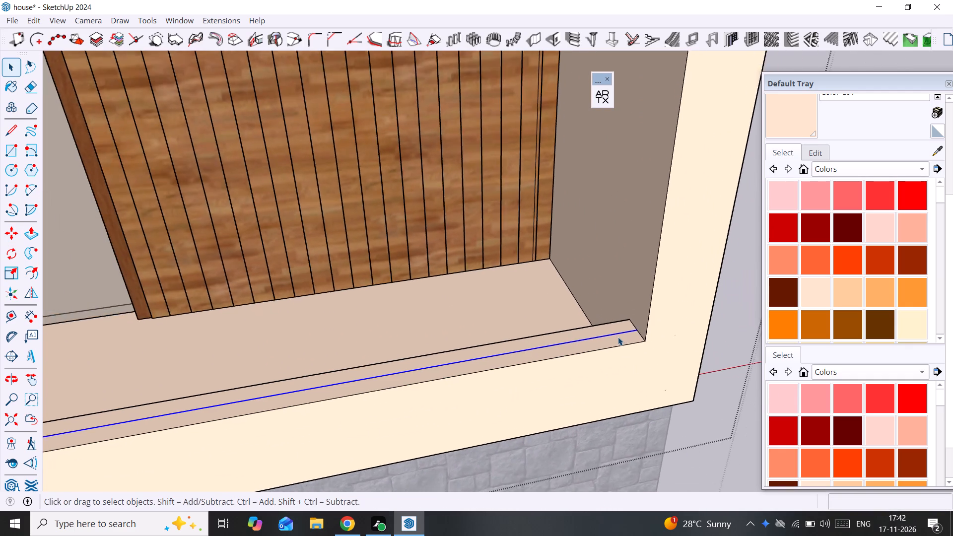
scroll(618, 337, "down", 5)
scroll(354, 404, "down", 3)
middle_click_drag(298, 401, 359, 391)
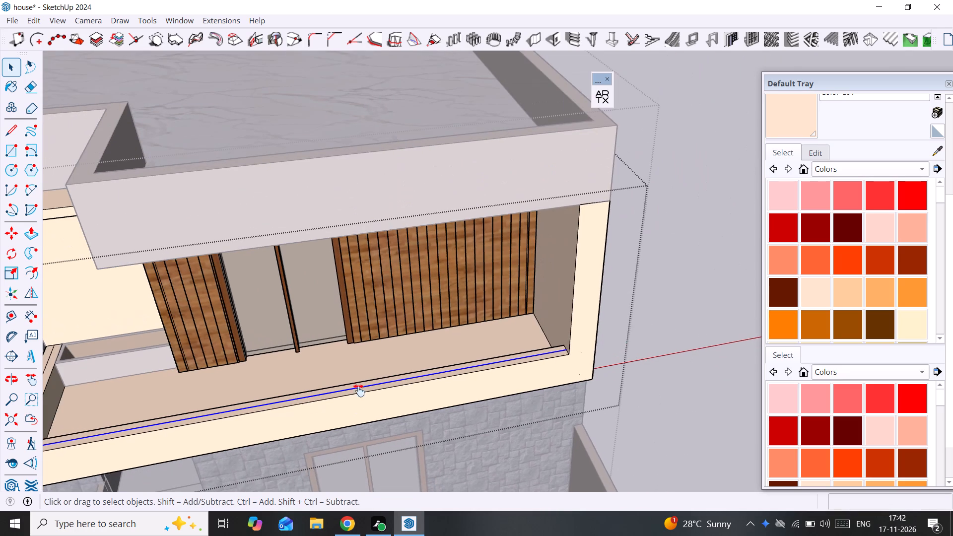
middle_click_drag(359, 391, 669, 356)
scroll(416, 421, "up", 3)
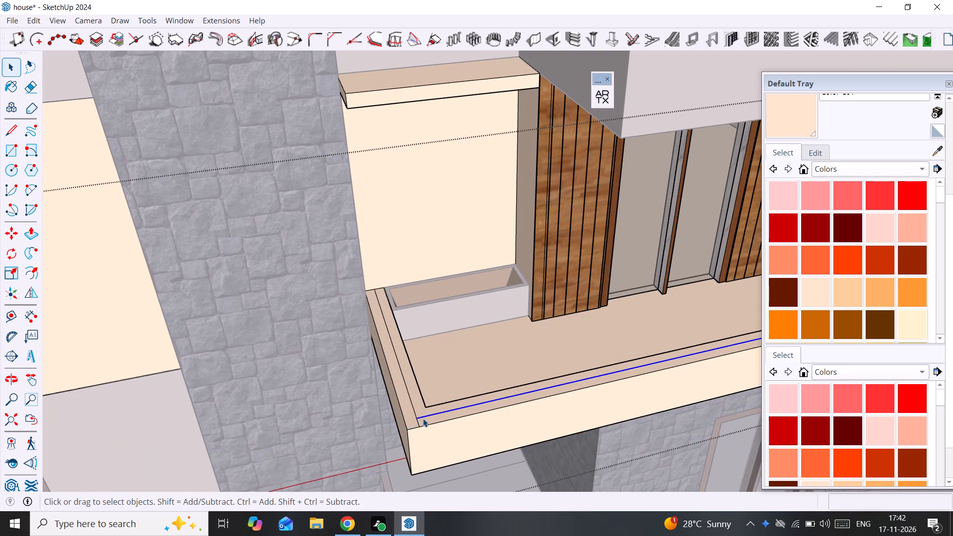
left_click(417, 422)
key("Delete")
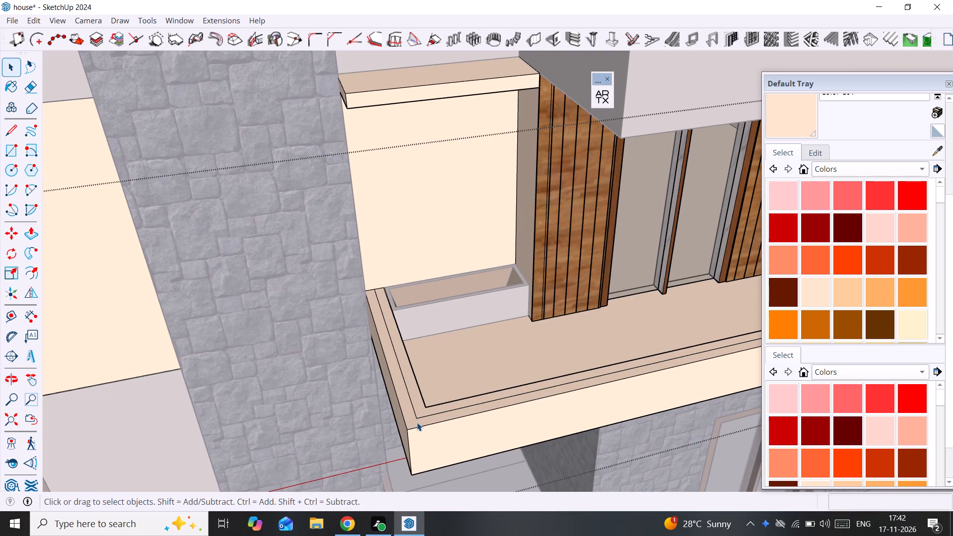
Show the FenceMaker toolset.
right_click(402, 15)
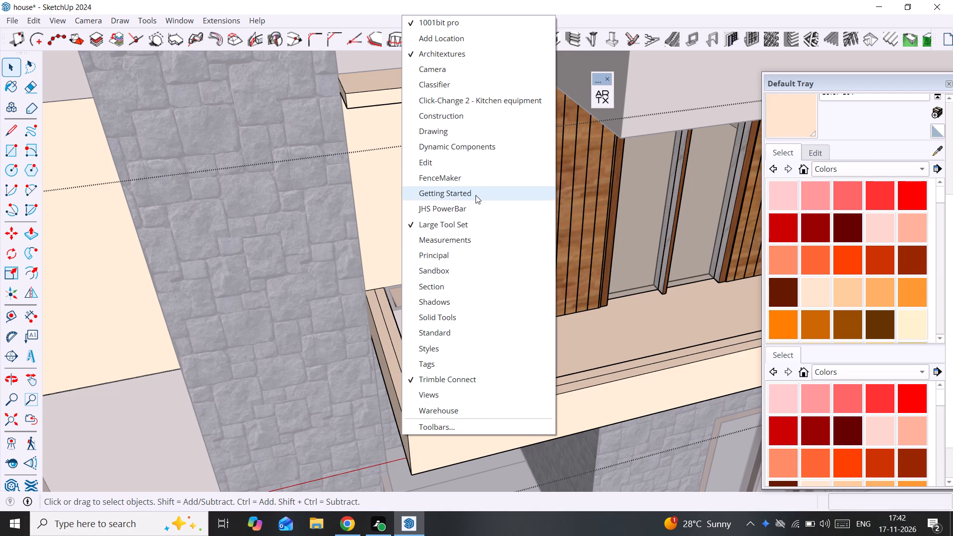
left_click(481, 181)
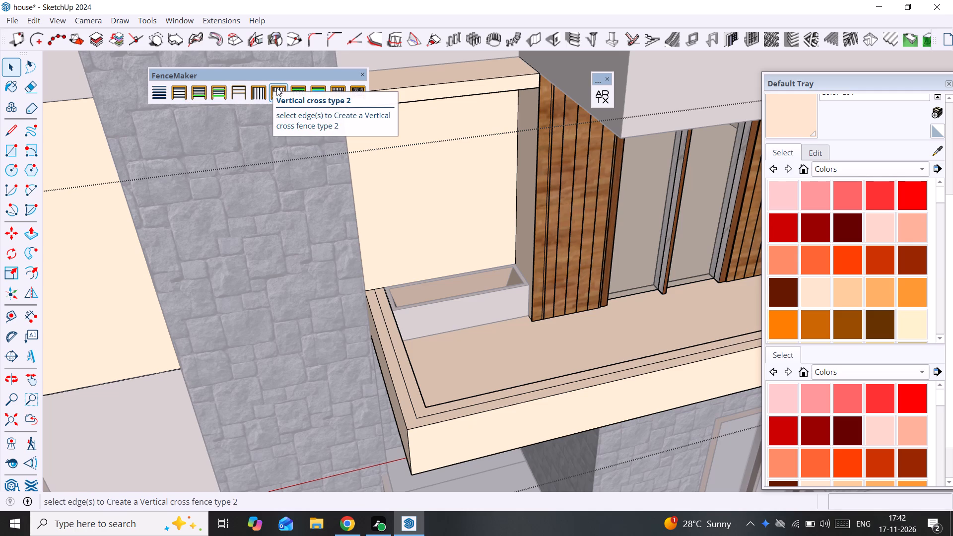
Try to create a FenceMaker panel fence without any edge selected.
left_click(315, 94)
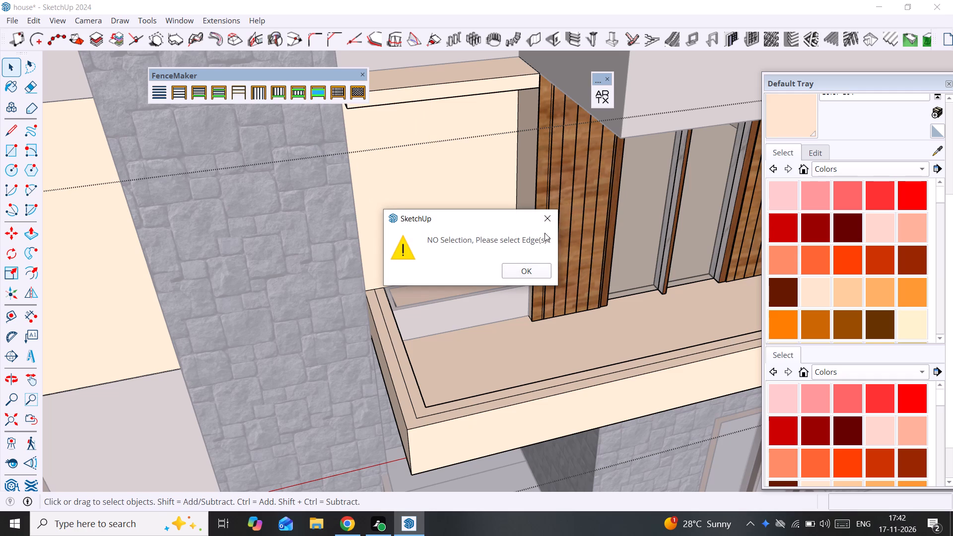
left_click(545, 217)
Select the side and front centre lines on the parapet top and weld them into one path.
scroll(383, 314, "up", 2)
left_click(383, 312)
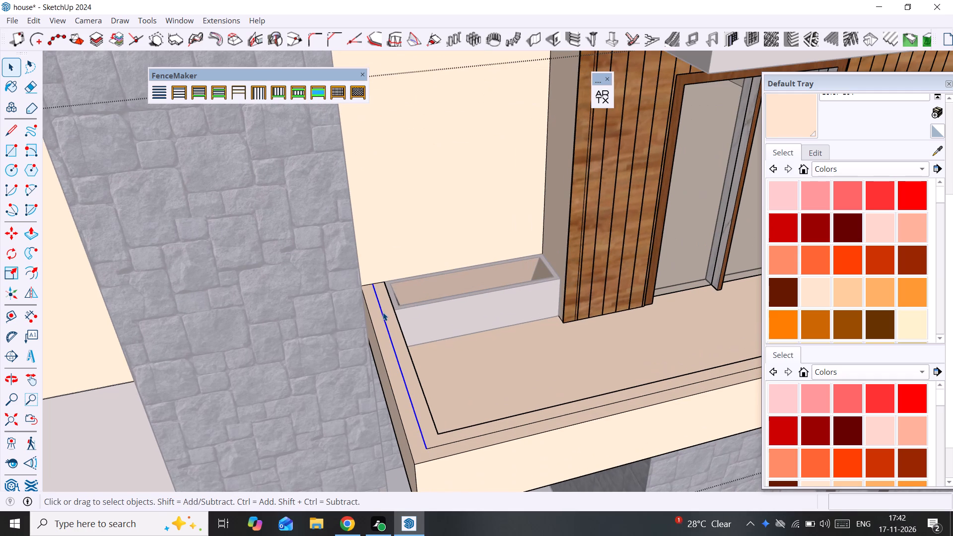
left_click(318, 92)
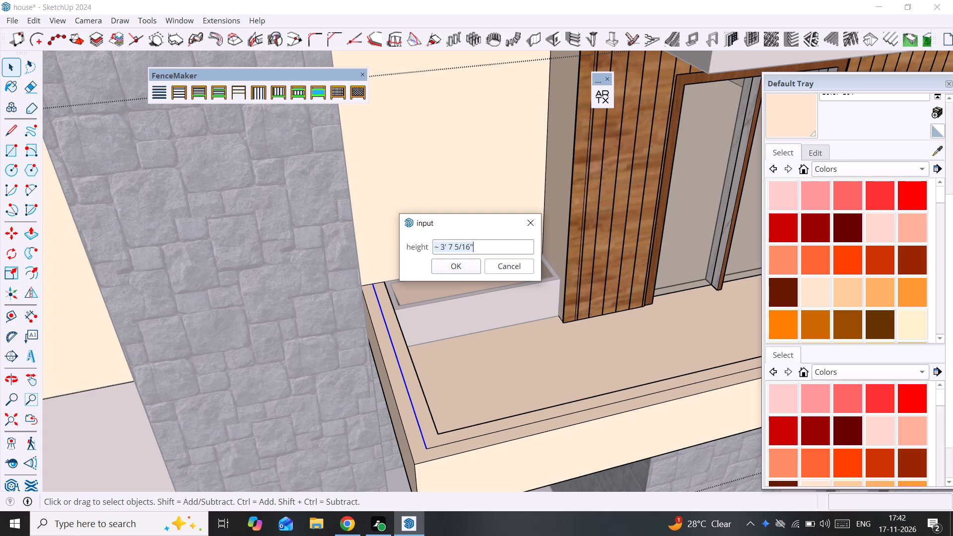
left_click(528, 222)
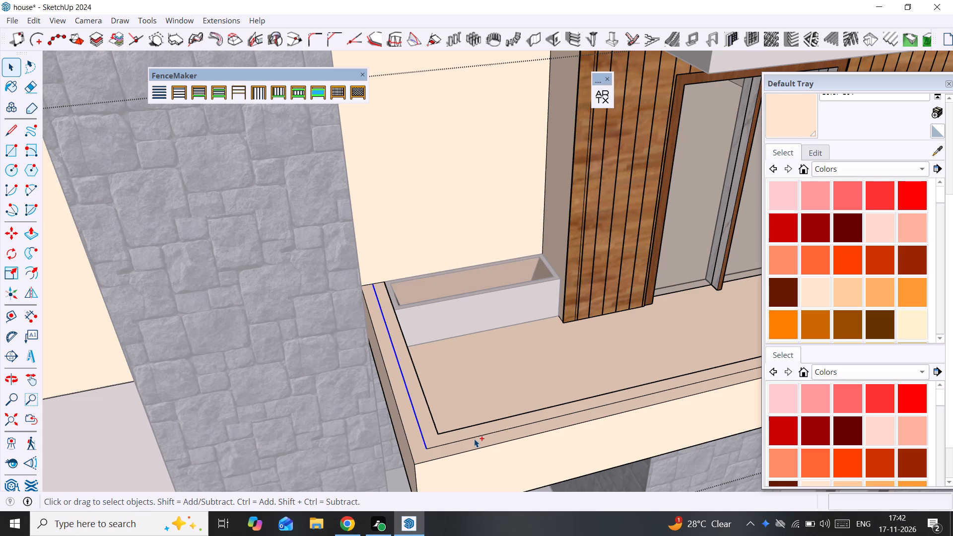
left_click(474, 439, "ctrl")
right_click(474, 439, "ctrl")
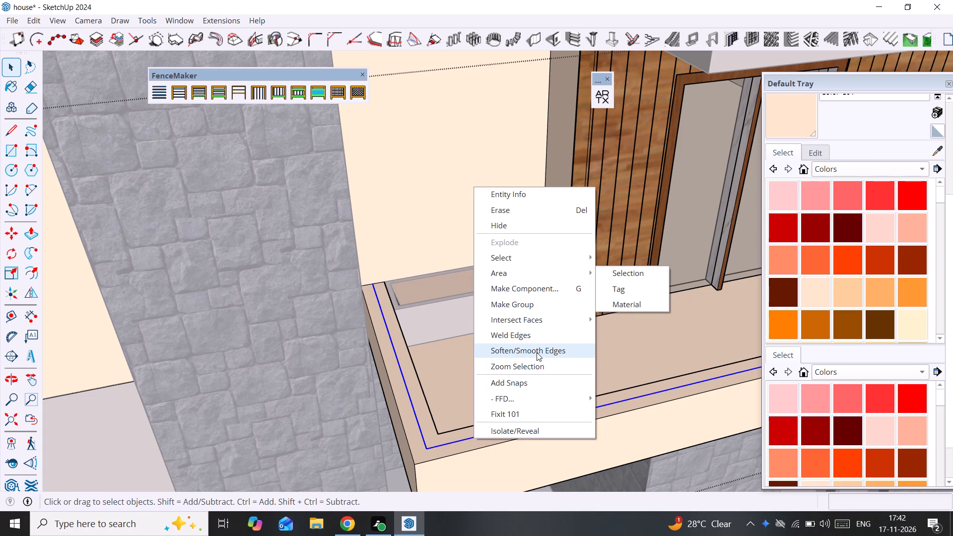
left_click(537, 335)
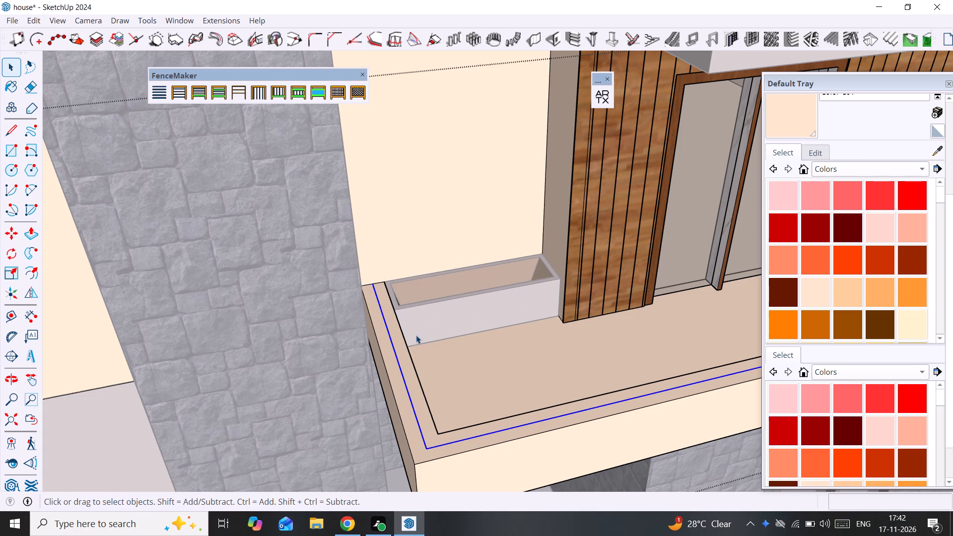
Create a FenceMaker panel fence with a height of 3' along the welded parapet path.
left_click(324, 86)
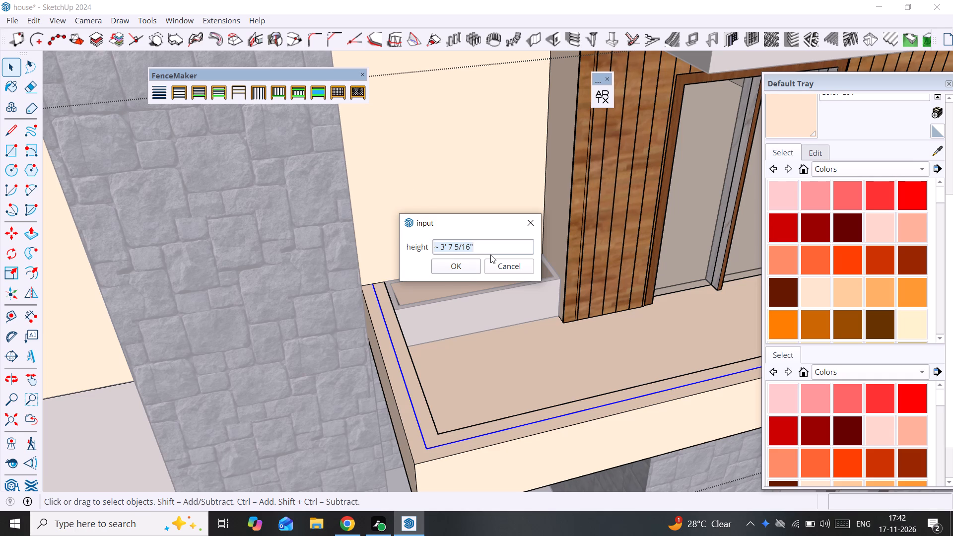
key("BackSpace")
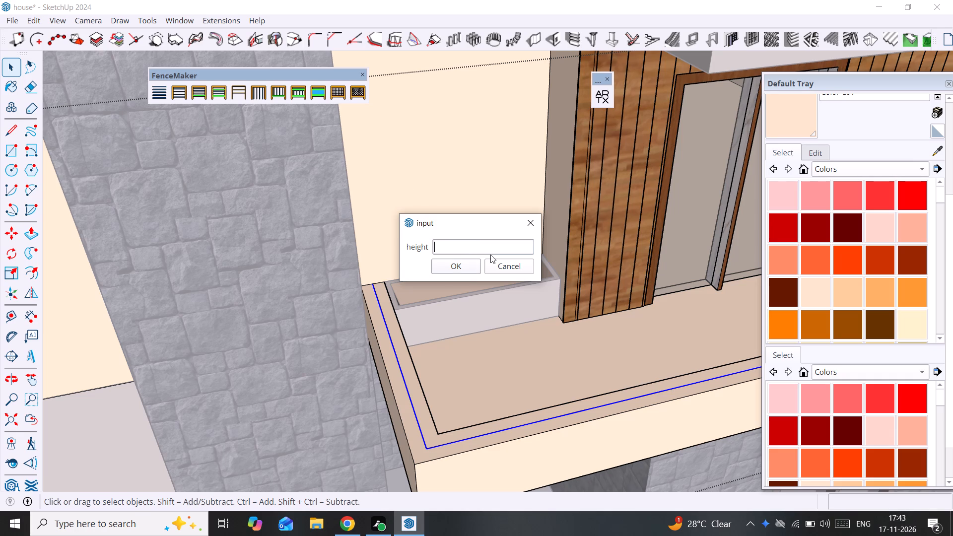
type("3'")
key("Return")
scroll(526, 321, "down", 2)
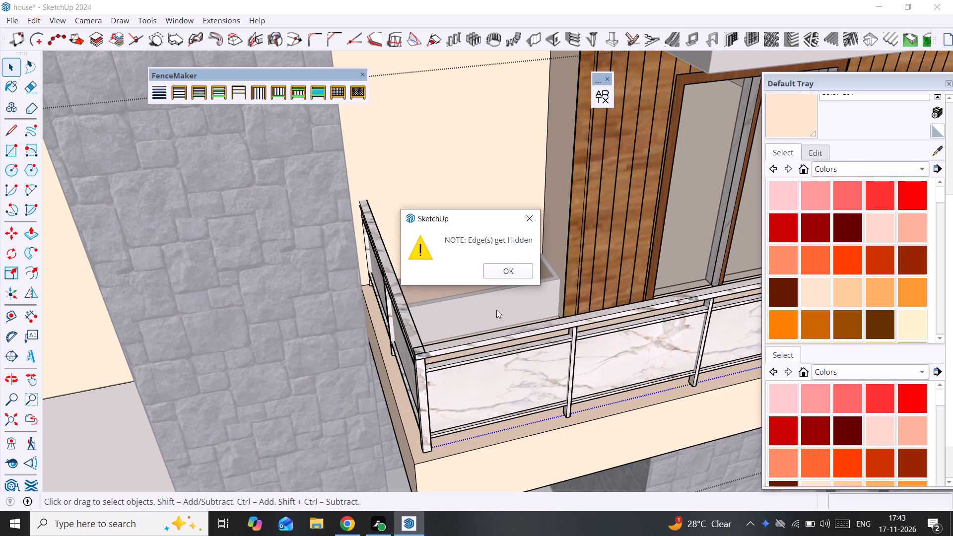
left_click(510, 276)
Close the FenceMaker toolset.
scroll(510, 276, "down", 9)
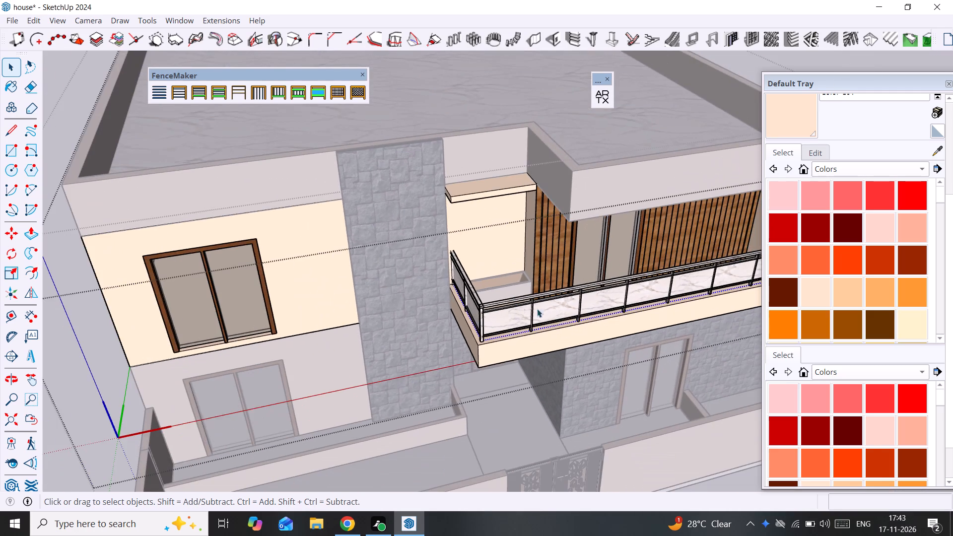
middle_click_drag(561, 318, 459, 270)
scroll(459, 270, "up", 7)
scroll(393, 291, "up", 7)
middle_click_drag(384, 284, 681, 294)
left_click(366, 74)
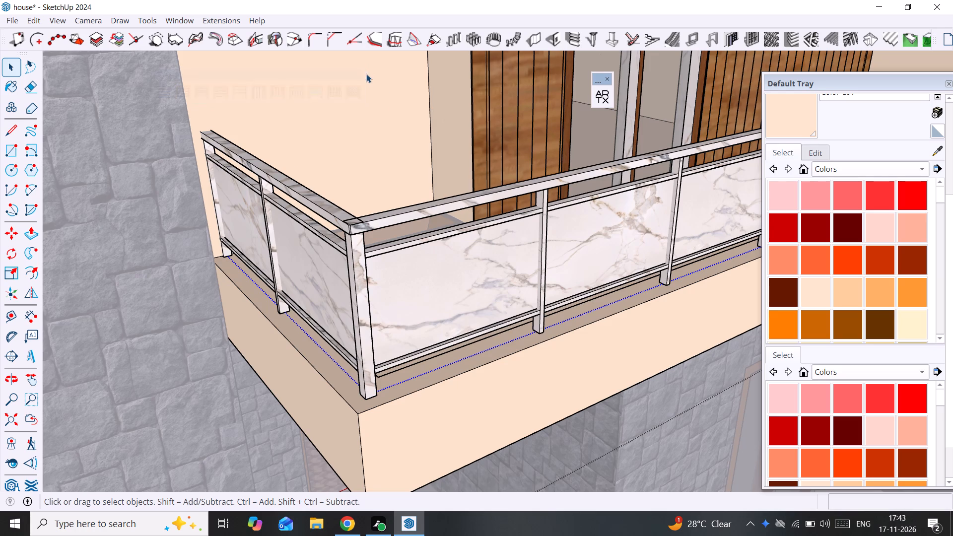
Paint the infill panels of the balcony's front railing with Translucent Glass Gray from the Glass and Mirrors materials.
double_click(418, 262)
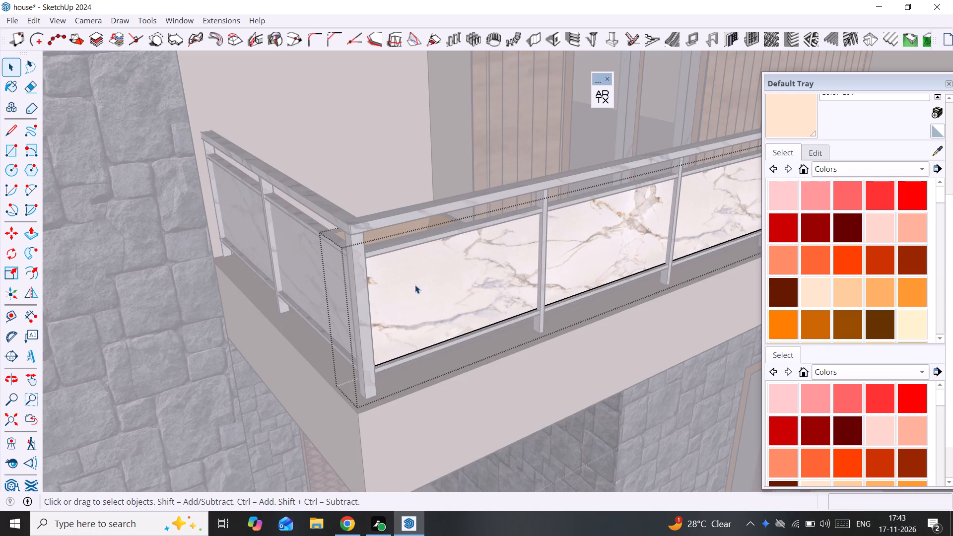
left_click(497, 294)
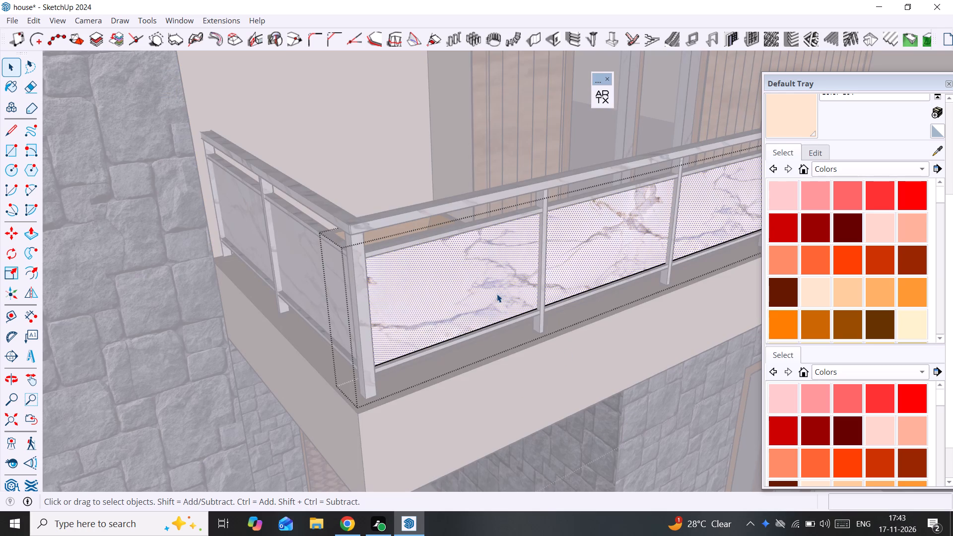
double_click(497, 294)
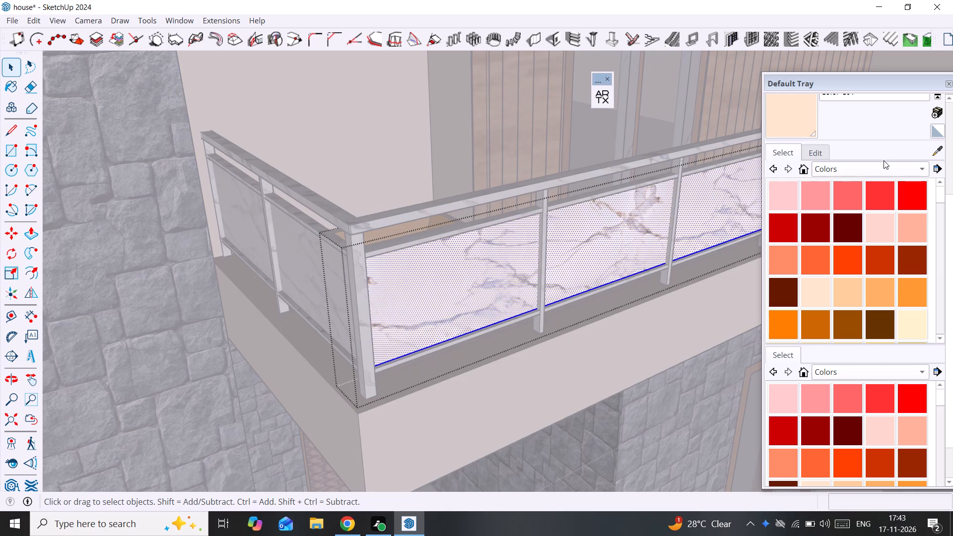
left_click(883, 165)
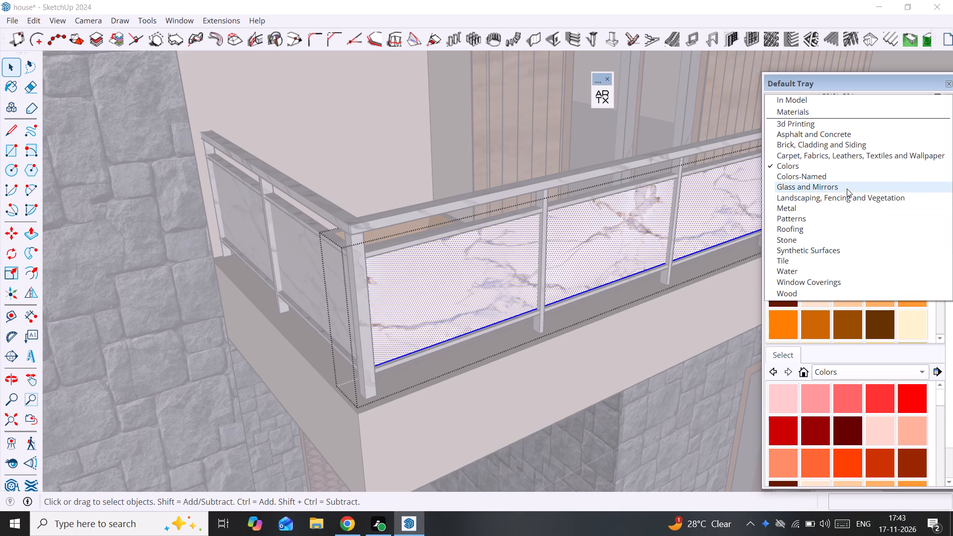
left_click(847, 189)
left_click(847, 226)
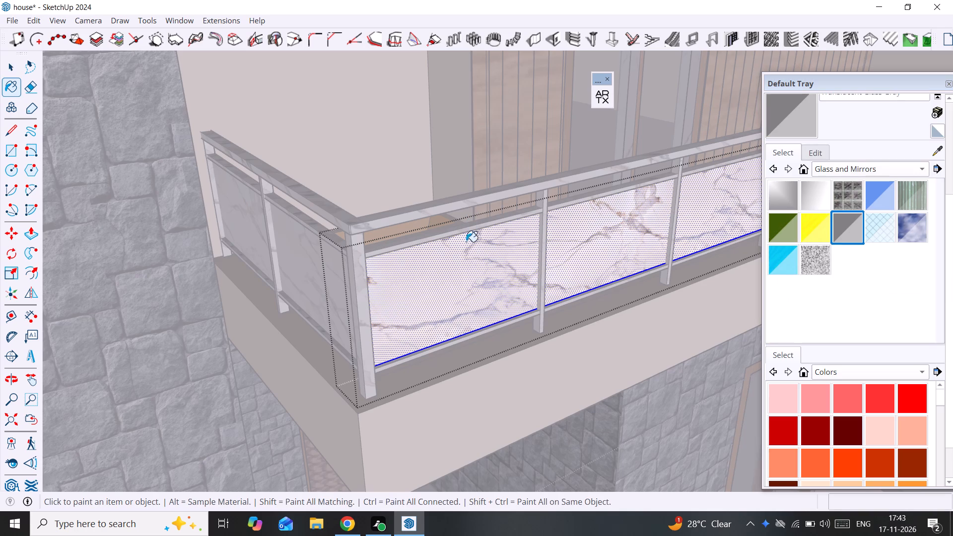
left_click(468, 245)
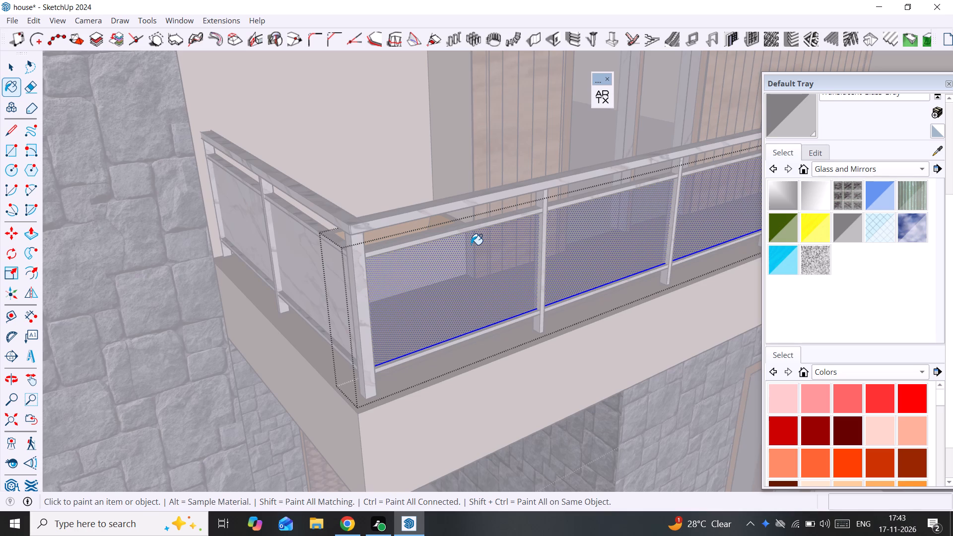
key("space")
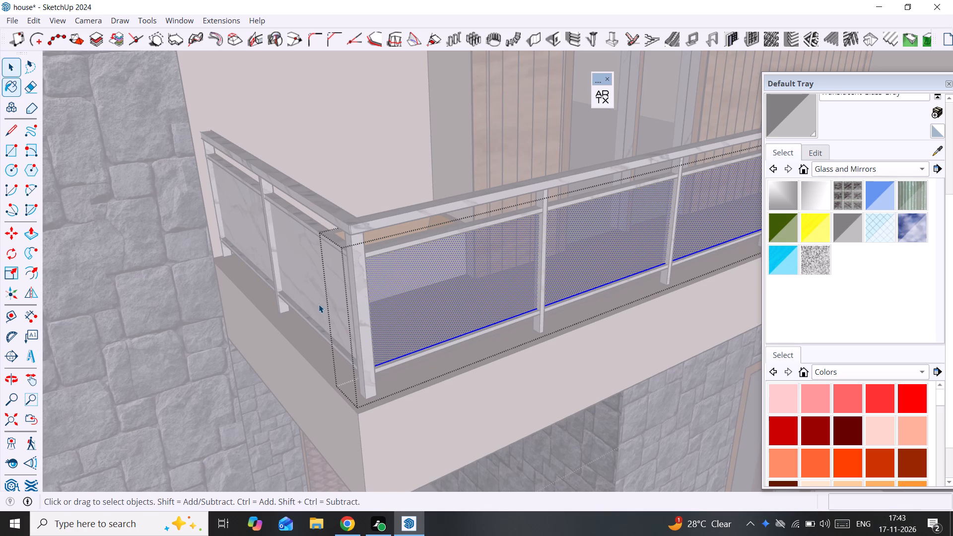
Paint the infill panels of the balcony's side railing with the same Translucent Glass Gray material.
middle_click_drag(382, 295, 470, 285)
left_click(319, 302)
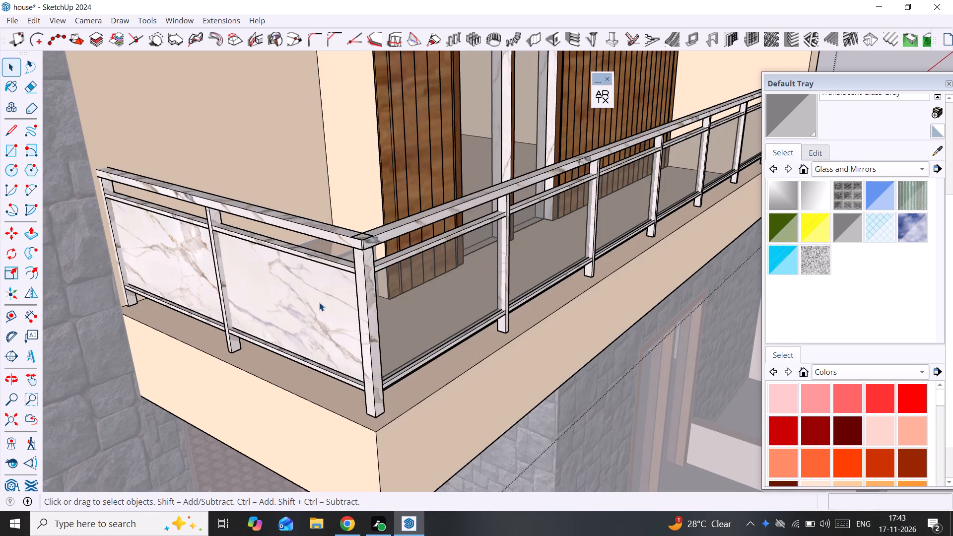
double_click(319, 302)
double_click(319, 302)
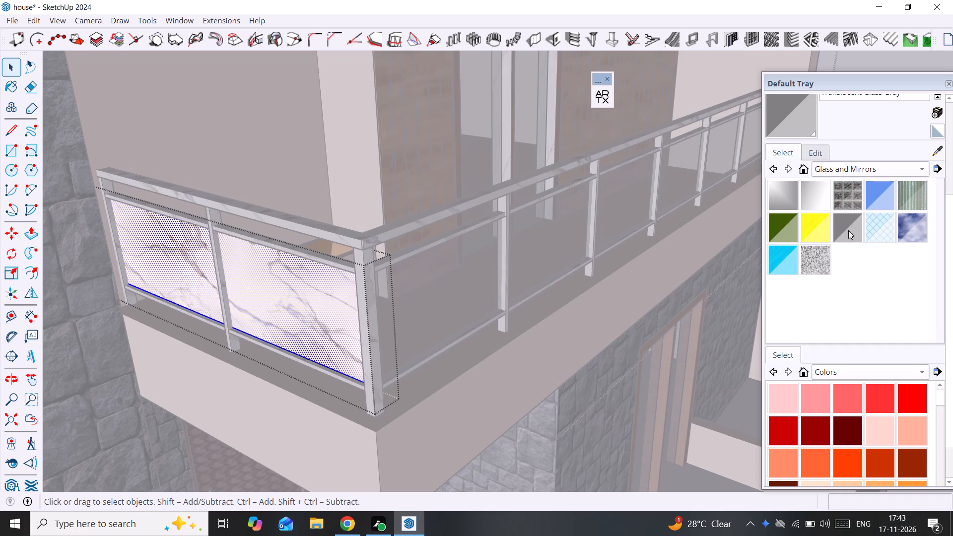
left_click(848, 231)
left_click(301, 287)
scroll(466, 278, "up", 1)
middle_click_drag(466, 278, 400, 279)
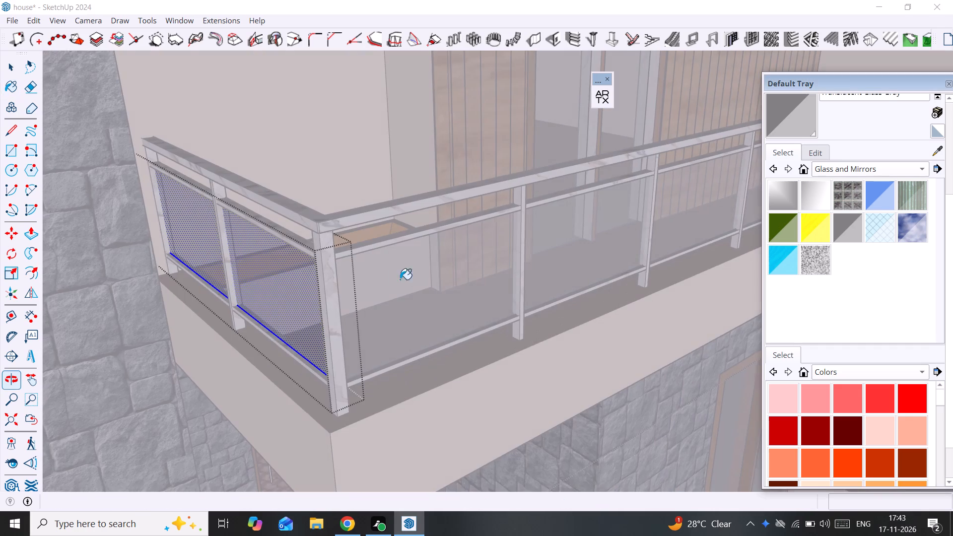
key("space")
left_click(518, 390)
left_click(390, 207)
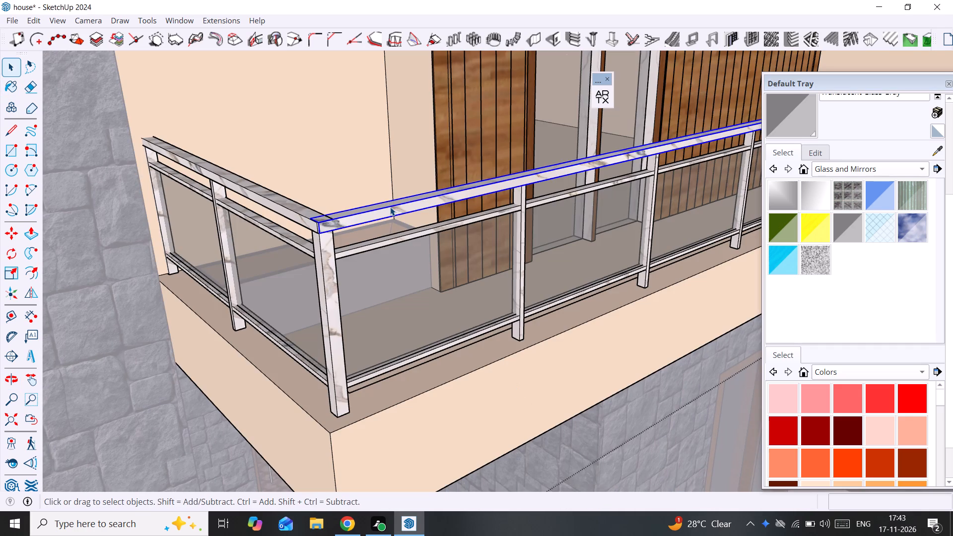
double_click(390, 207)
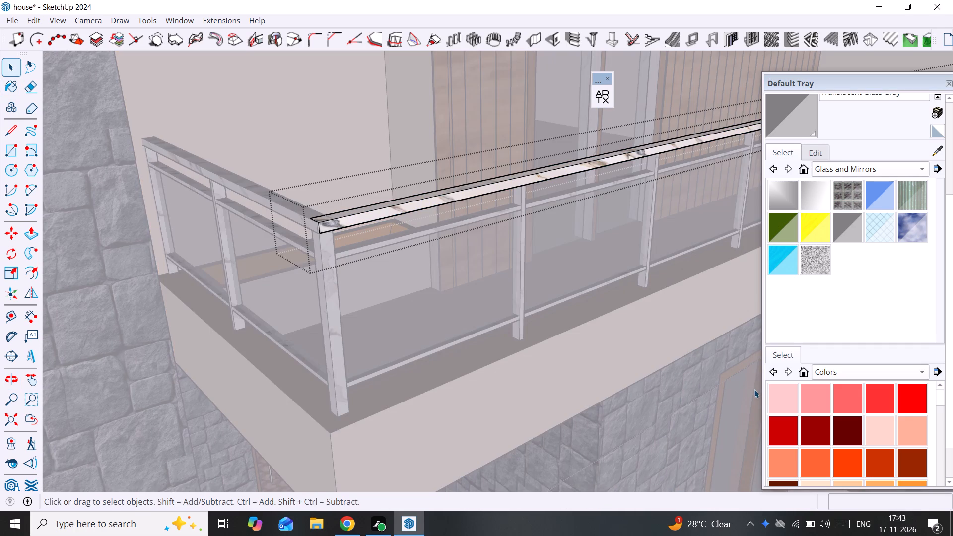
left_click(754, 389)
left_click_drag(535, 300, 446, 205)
Paint the front railing's top, middle and bottom rails, its posts and the corner post black from the Colors materials.
left_click(439, 192)
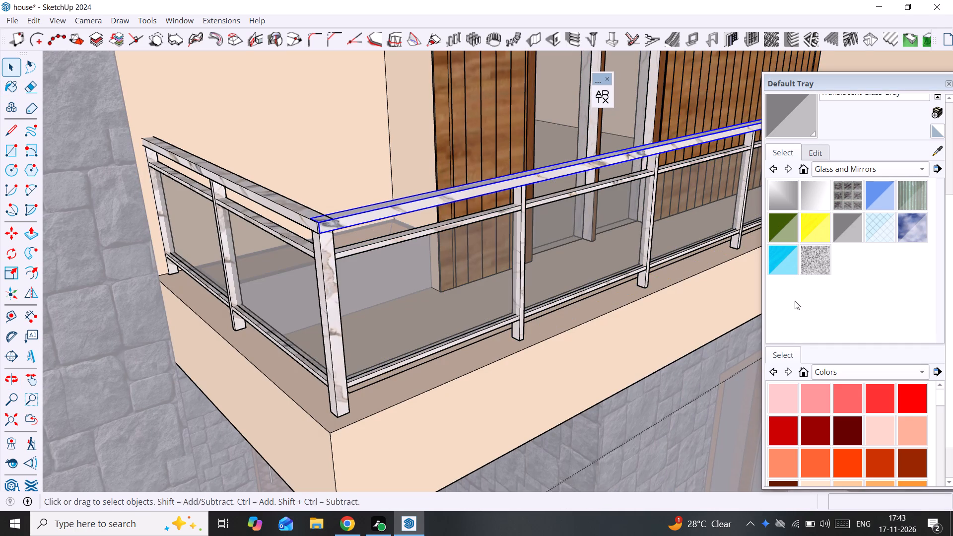
scroll(795, 315, "down", 4)
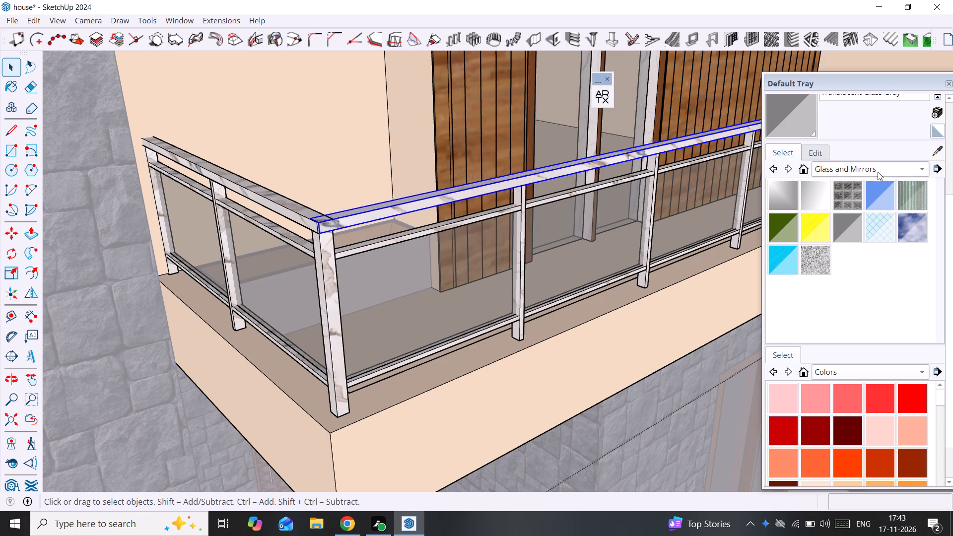
left_click(878, 172)
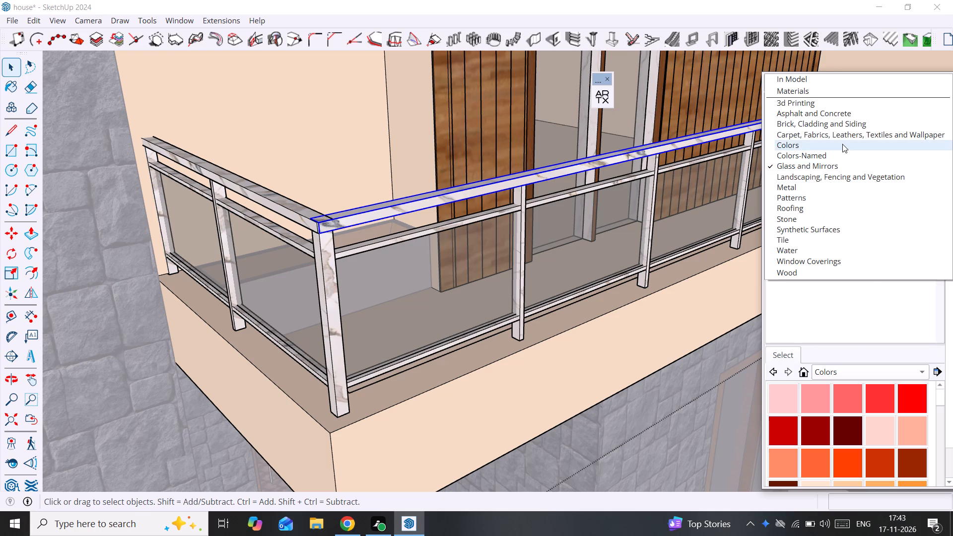
left_click(842, 144)
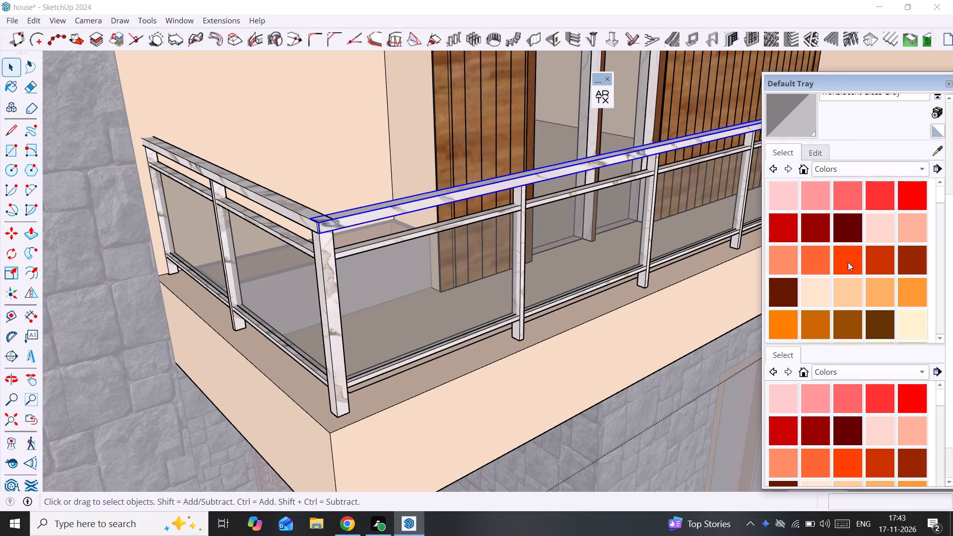
scroll(841, 270, "down", 20)
scroll(841, 270, "down", 4)
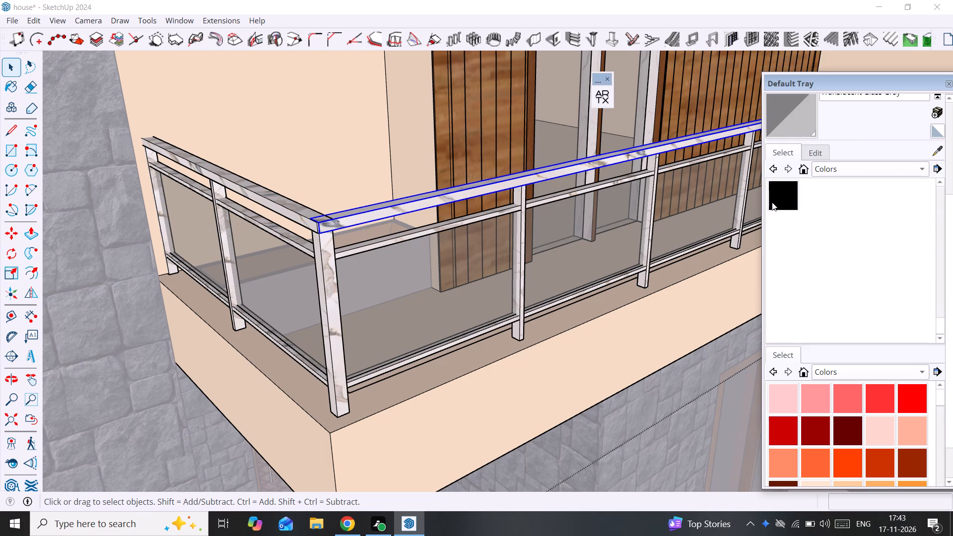
left_click(780, 196)
scroll(594, 156, "up", 2)
left_click(587, 167)
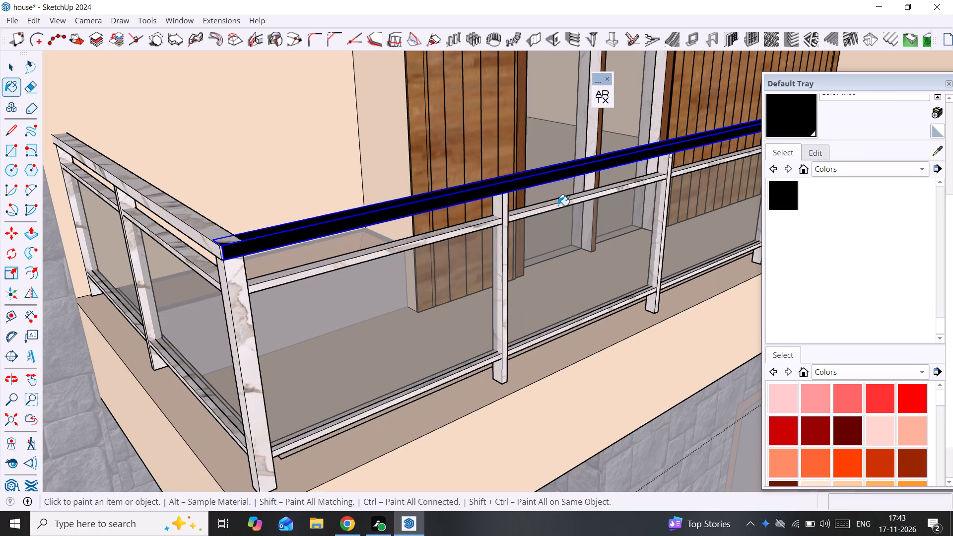
left_click(558, 206)
left_click(506, 207)
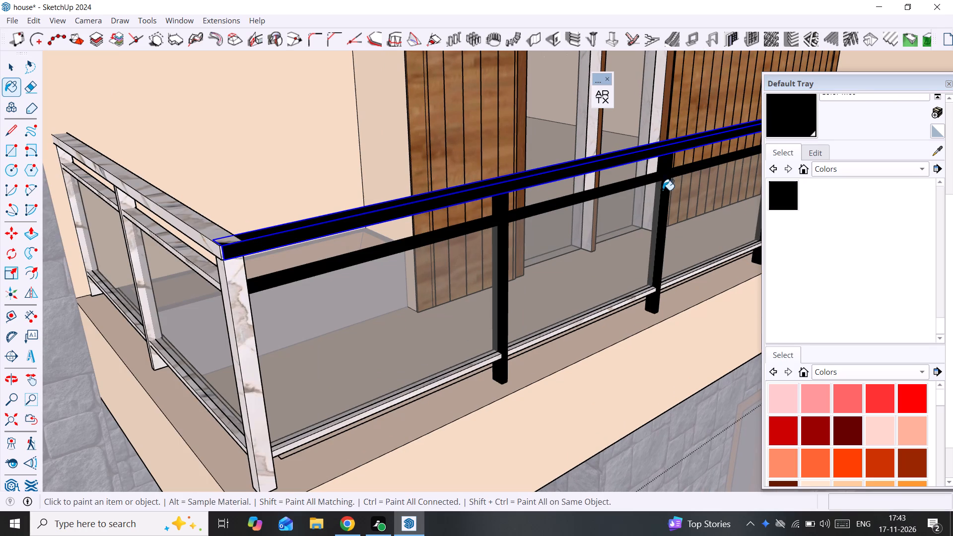
left_click(610, 309)
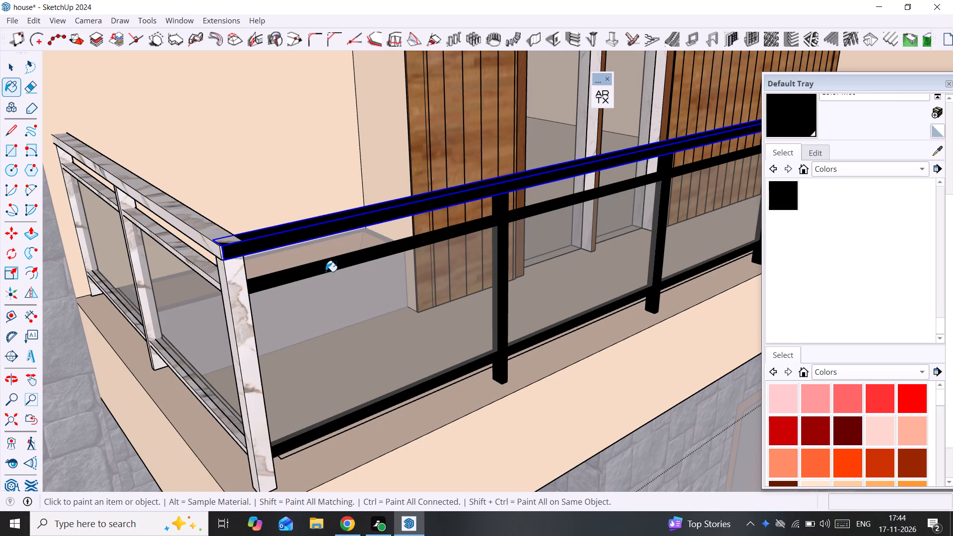
left_click(233, 265)
Paint the side railing's top, middle and bottom rails and all its posts, including the corner post, with the same black.
left_click(229, 236)
left_click(203, 264)
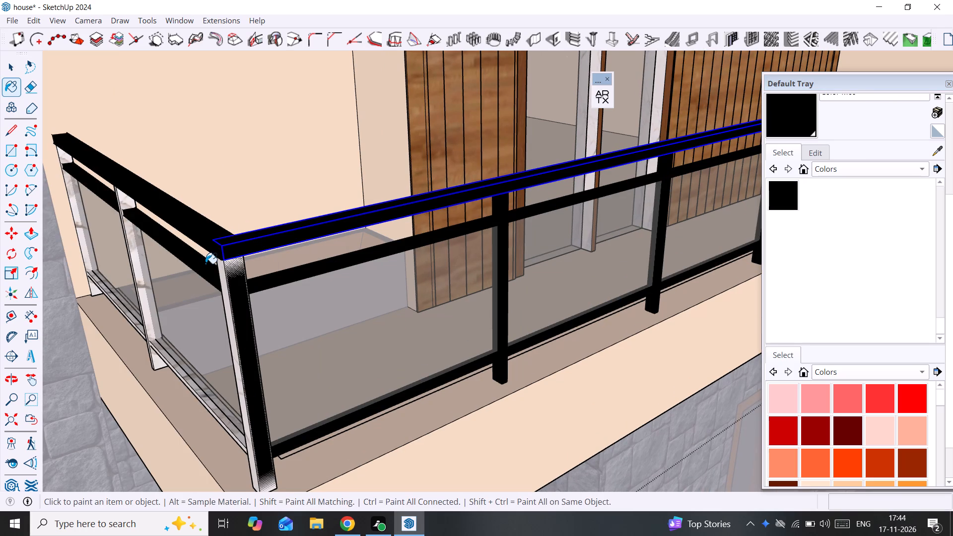
middle_click_drag(206, 264, 275, 235)
double_click(249, 290)
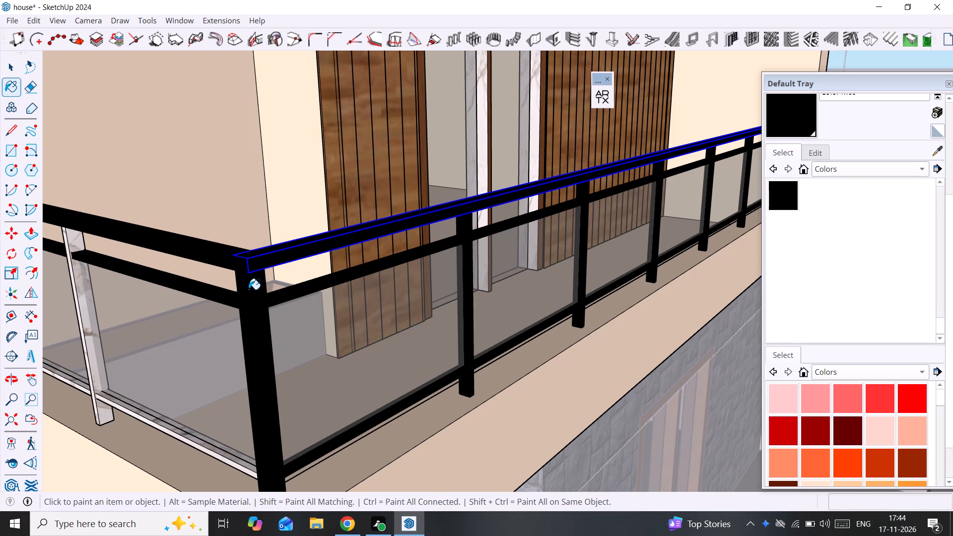
middle_click_drag(249, 288, 365, 168)
left_click(171, 220)
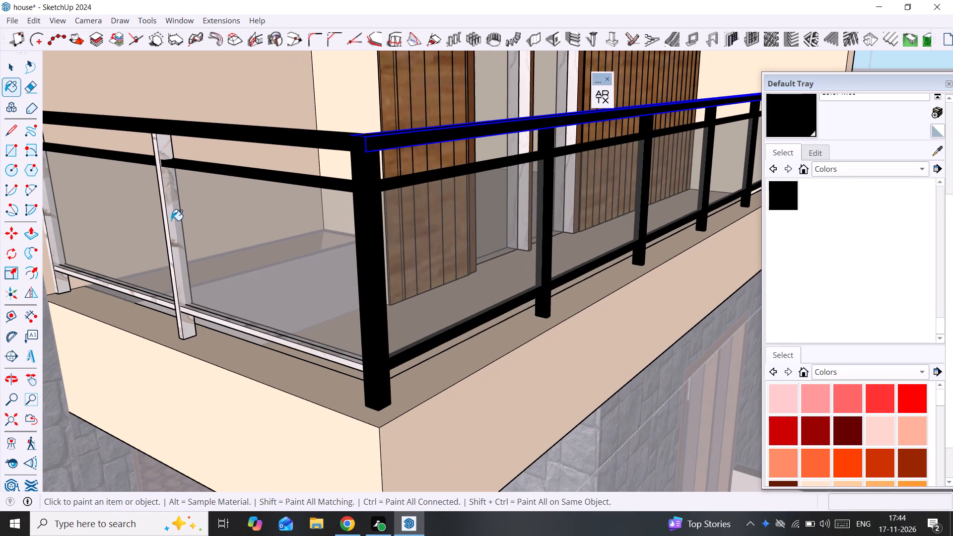
middle_click_drag(171, 220, 296, 177, "shift")
left_click(150, 196)
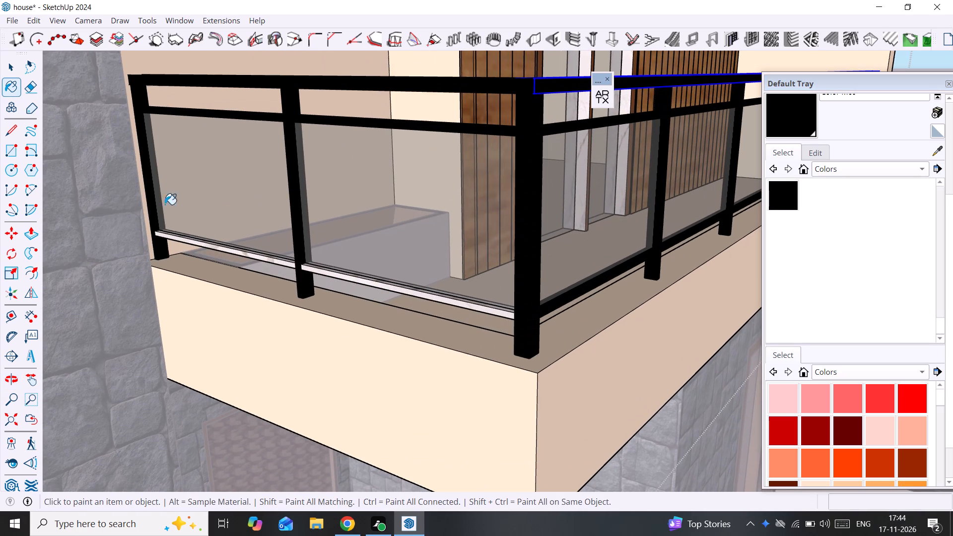
left_click(208, 242)
Leave group editing and clear the selection to return to the whole house model.
scroll(330, 249, "down", 4)
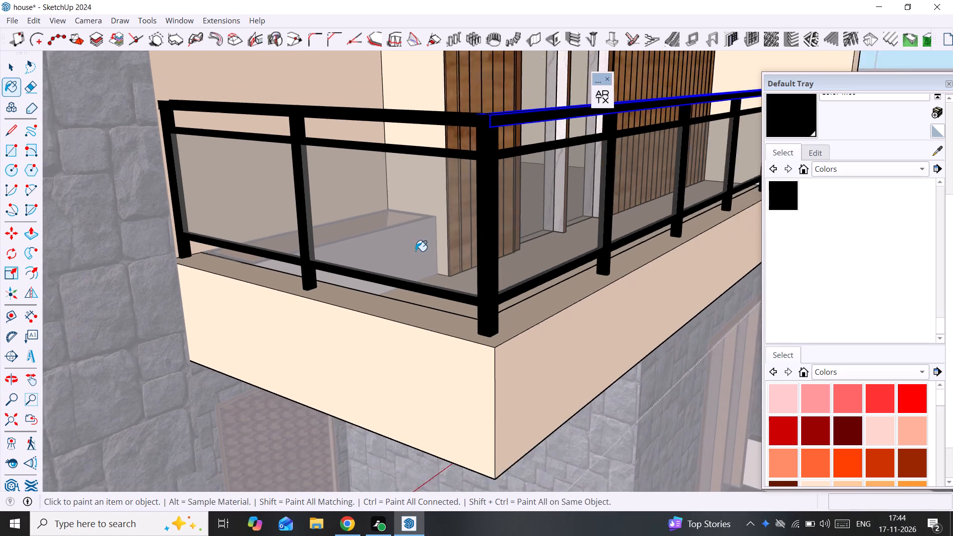
scroll(448, 240, "down", 9)
middle_click_drag(558, 247, 416, 258)
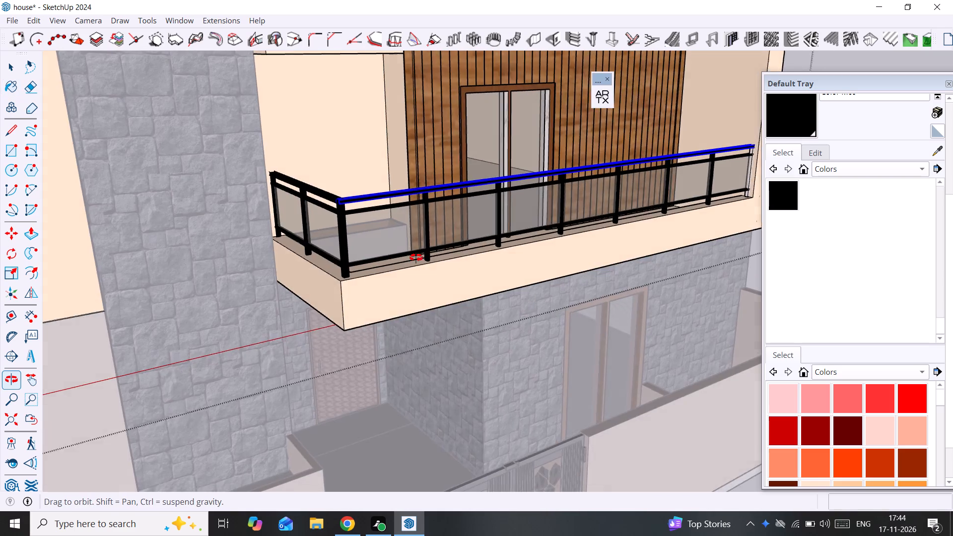
key("space")
scroll(416, 258, "down", 20)
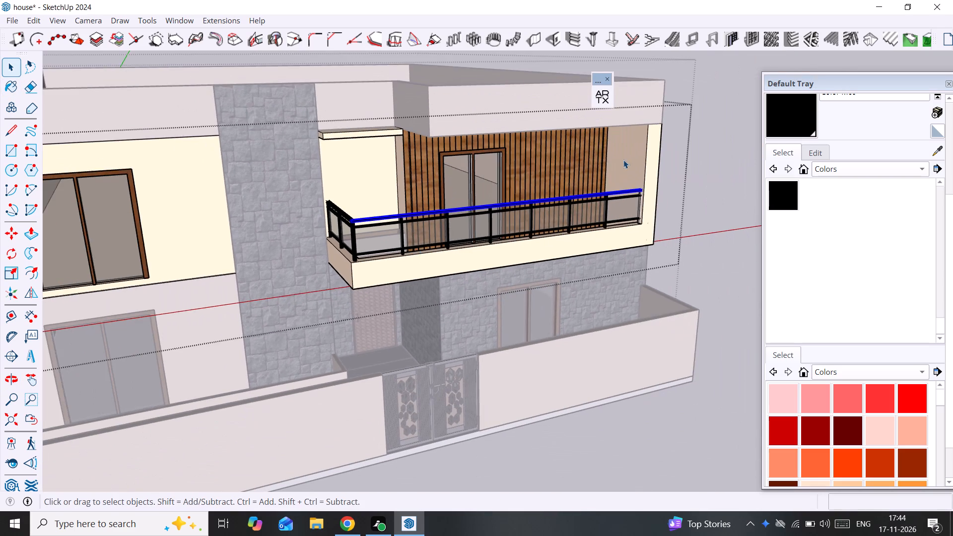
left_click(680, 128)
left_click(672, 140)
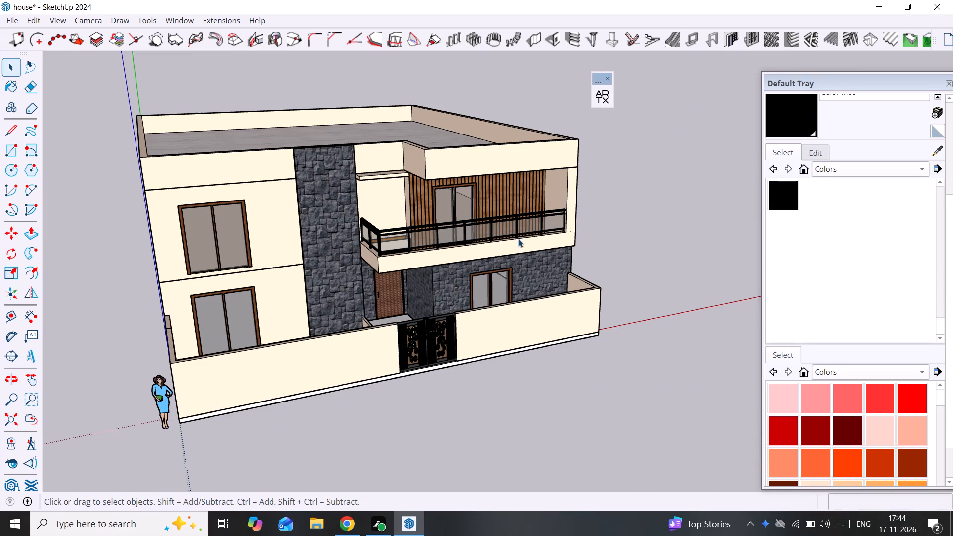
Delete the double entrance gate from the opening in the front boundary wall.
scroll(471, 251, "up", 1)
middle_click_drag(471, 251, 487, 241)
scroll(476, 249, "up", 1)
scroll(454, 342, "up", 4)
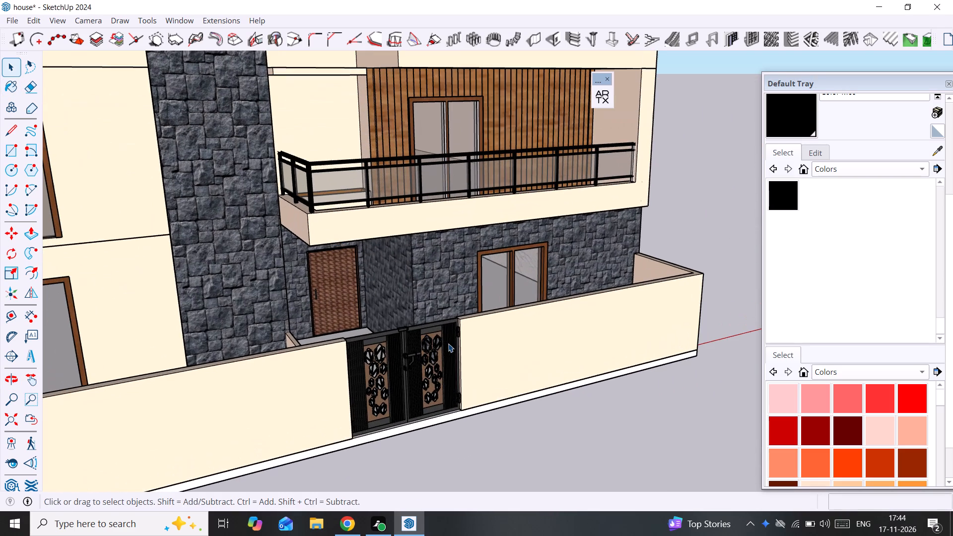
left_click(448, 343)
key("Delete")
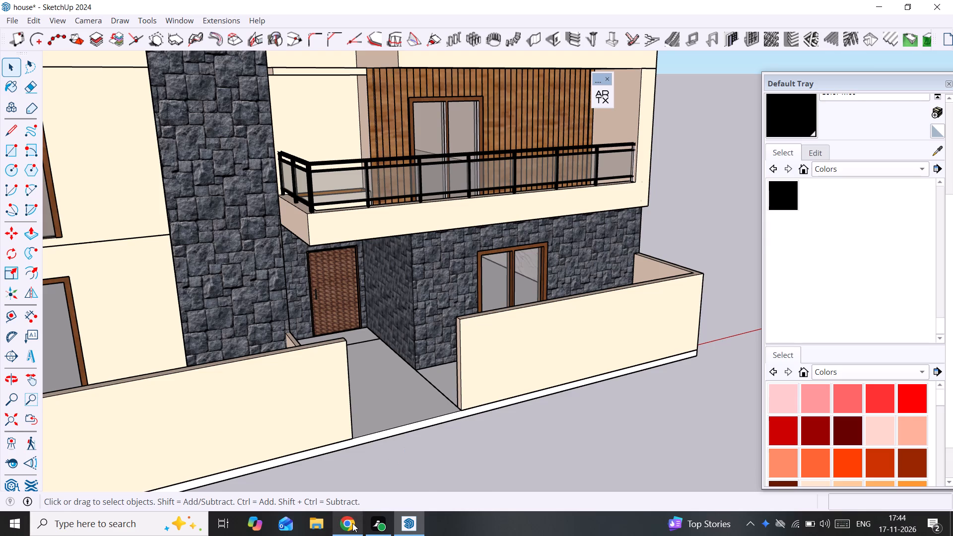
Switch to 3D Warehouse in Chrome and examine the gate search results for a replacement entrance gate.
left_click(352, 523)
scroll(440, 201, "down", 2)
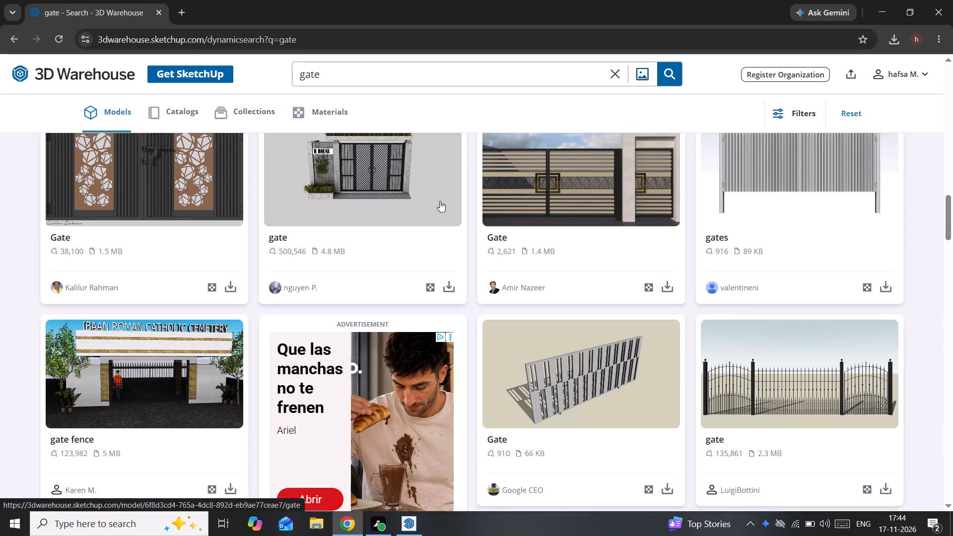
scroll(440, 201, "down", 9)
scroll(442, 196, "up", 4)
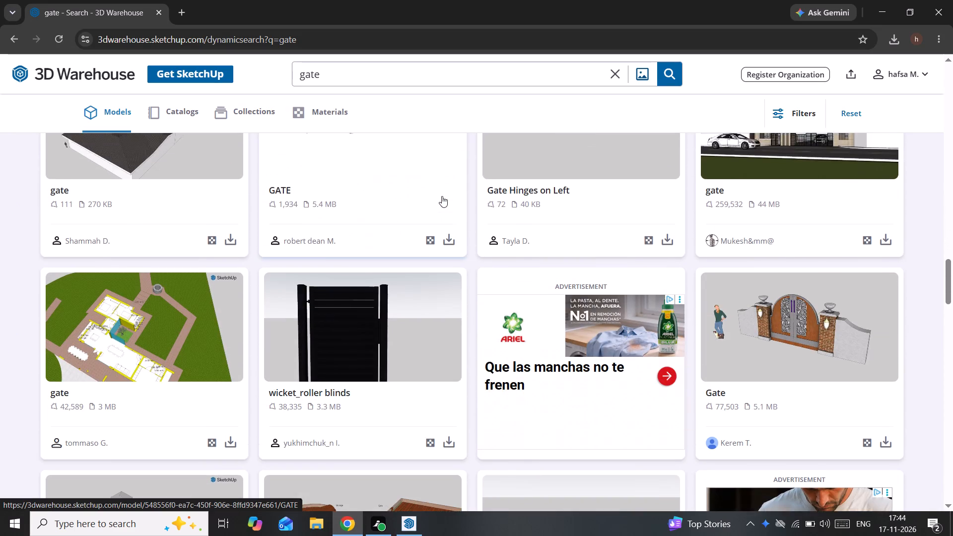
scroll(442, 196, "up", 17)
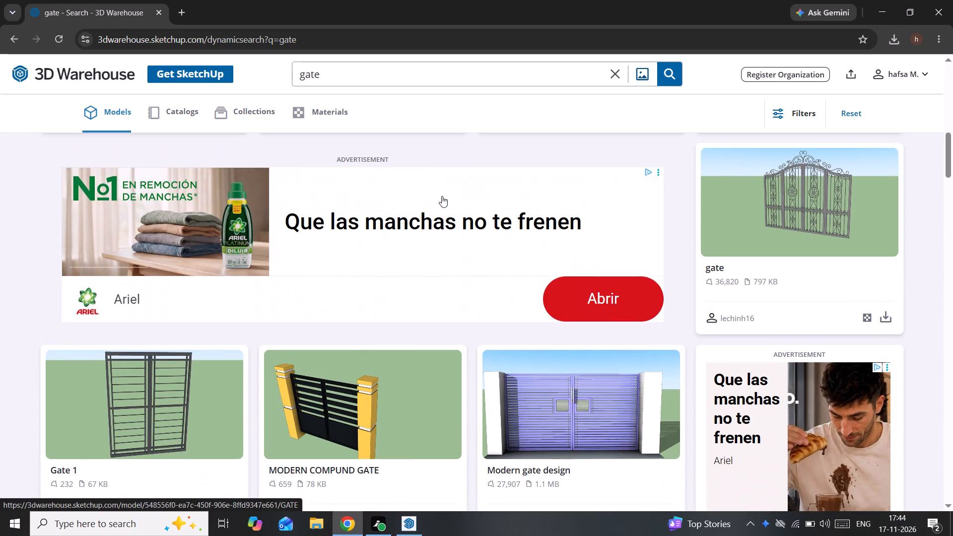
scroll(442, 196, "up", 8)
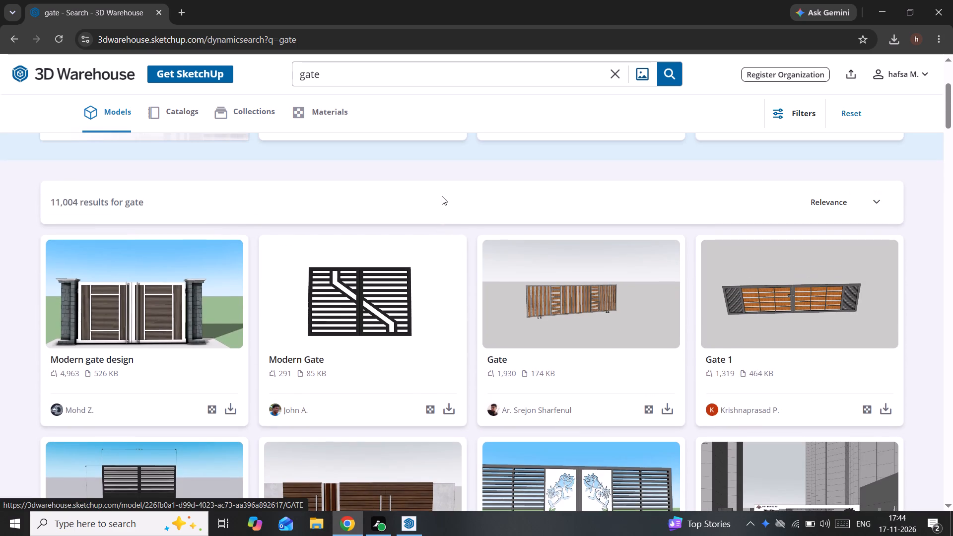
scroll(559, 239, "up", 5)
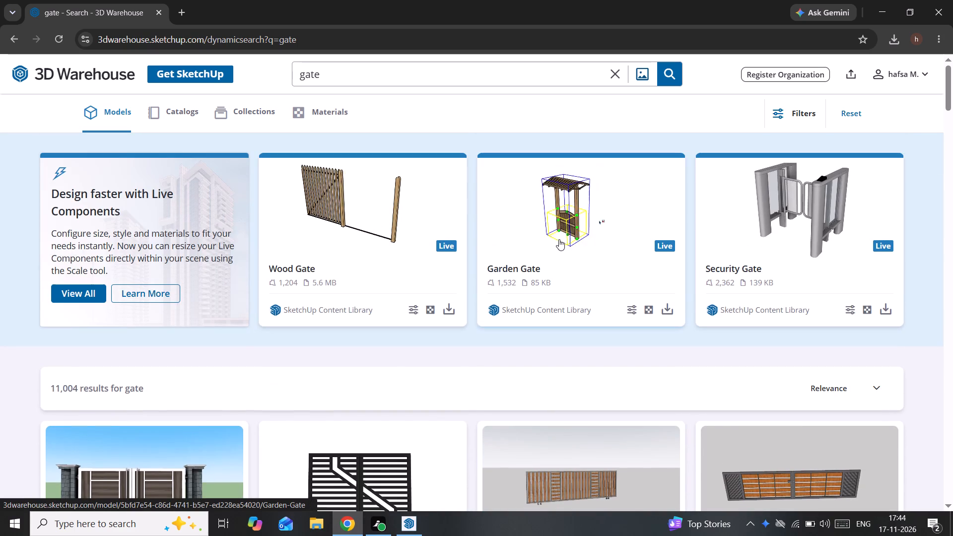
Examine the gate search results to compare designs for the replacement front entrance gate.
scroll(559, 239, "down", 10)
scroll(559, 234, "up", 3)
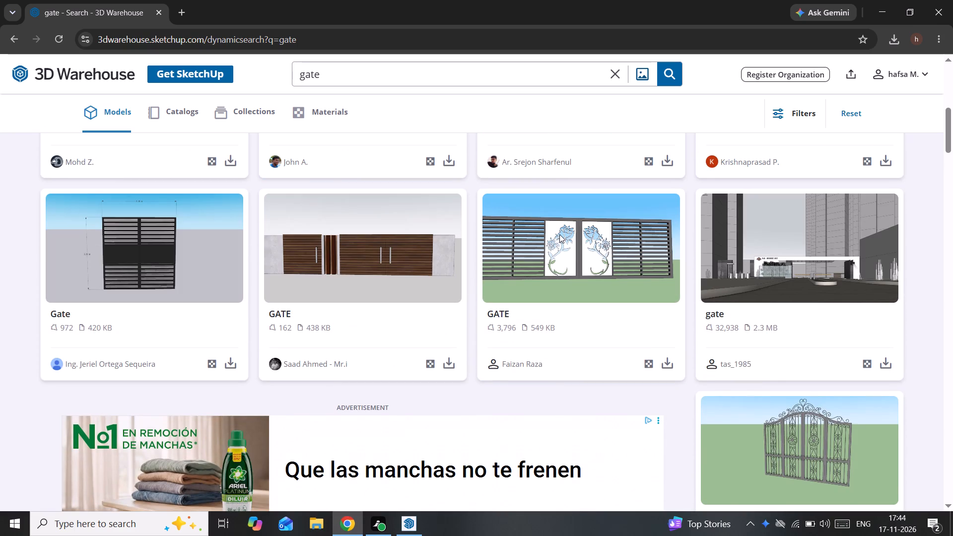
scroll(559, 234, "up", 3)
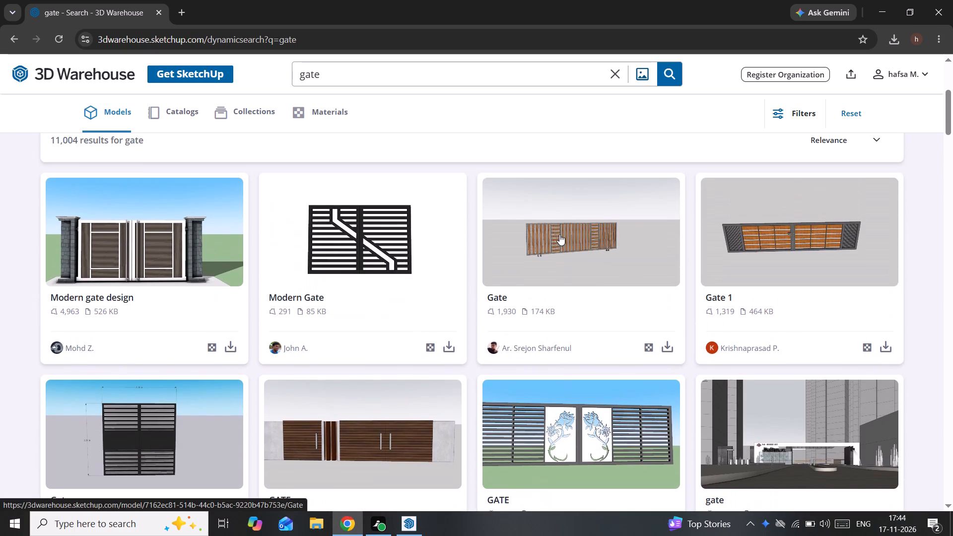
scroll(559, 235, "down", 17)
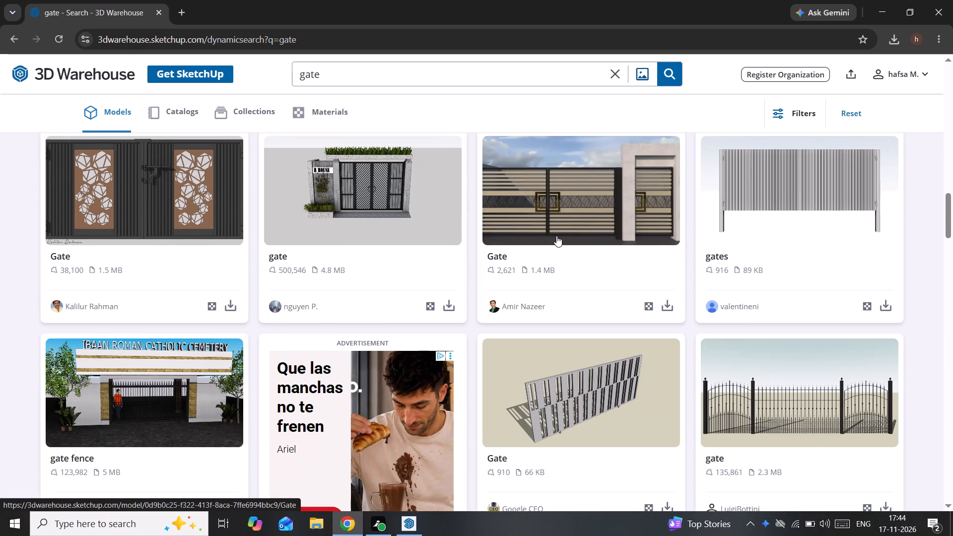
scroll(436, 100, "down", 5)
scroll(468, 250, "down", 5)
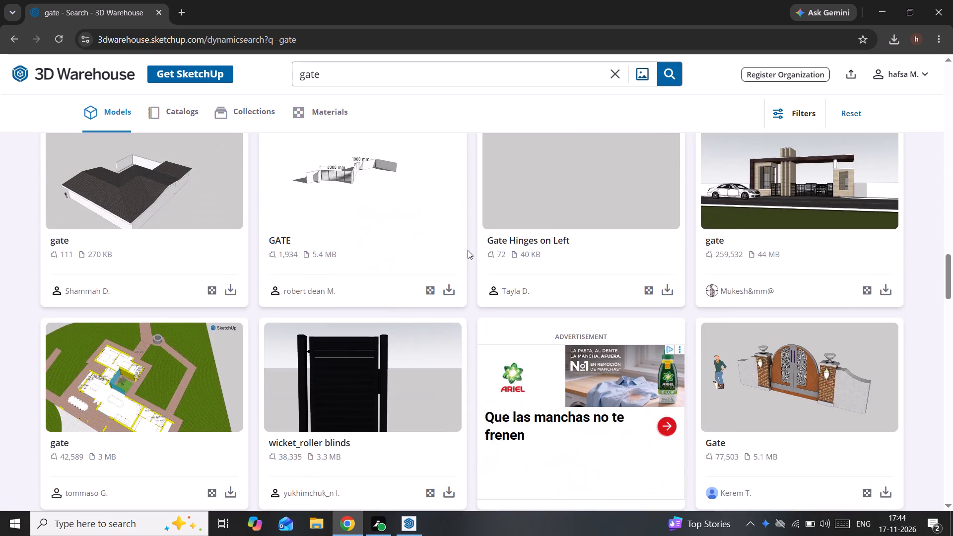
scroll(468, 250, "down", 10)
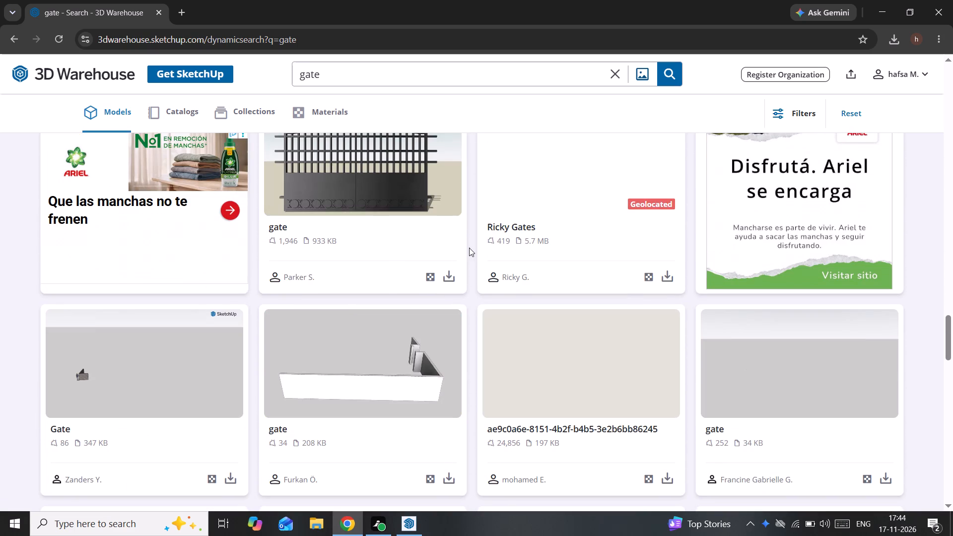
scroll(469, 248, "down", 10)
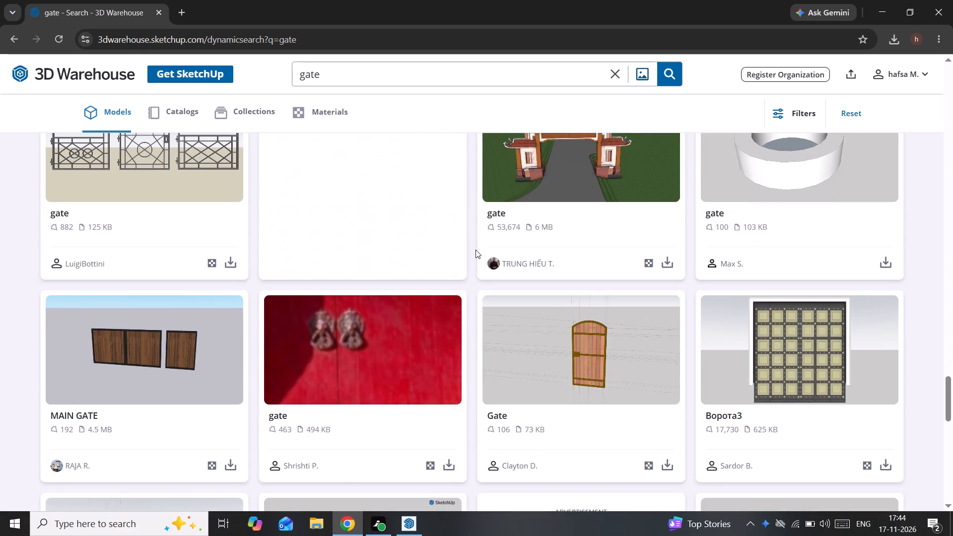
scroll(476, 252, "down", 5)
scroll(417, 299, "down", 5)
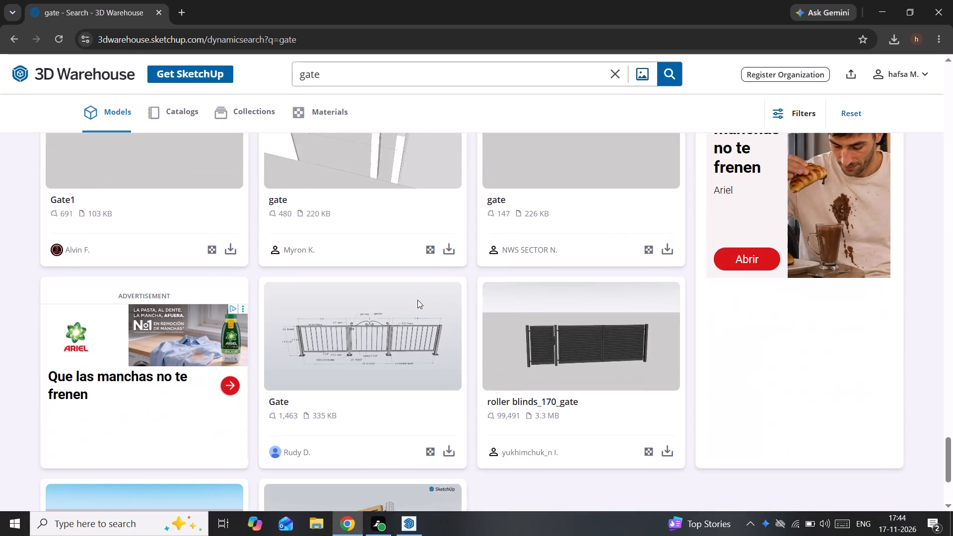
scroll(417, 300, "down", 12)
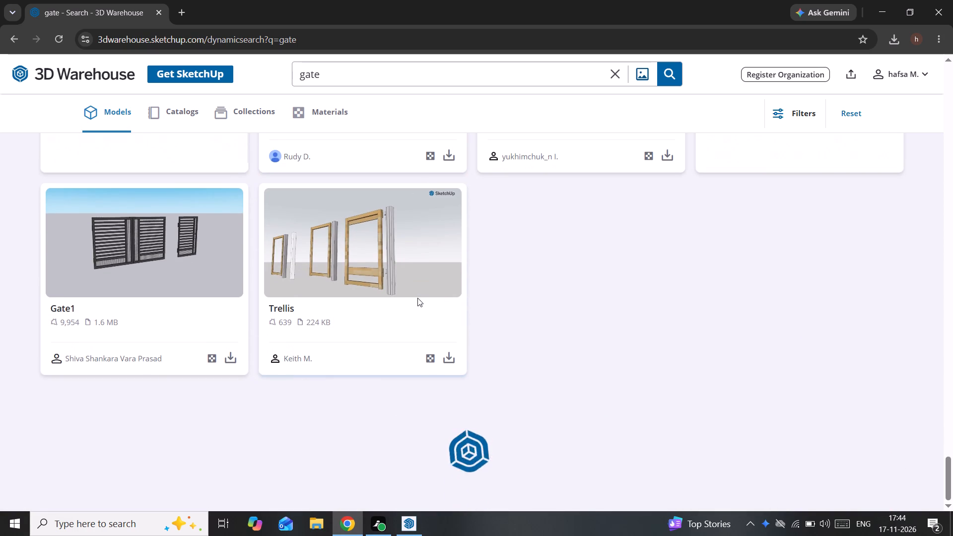
scroll(427, 275, "up", 13)
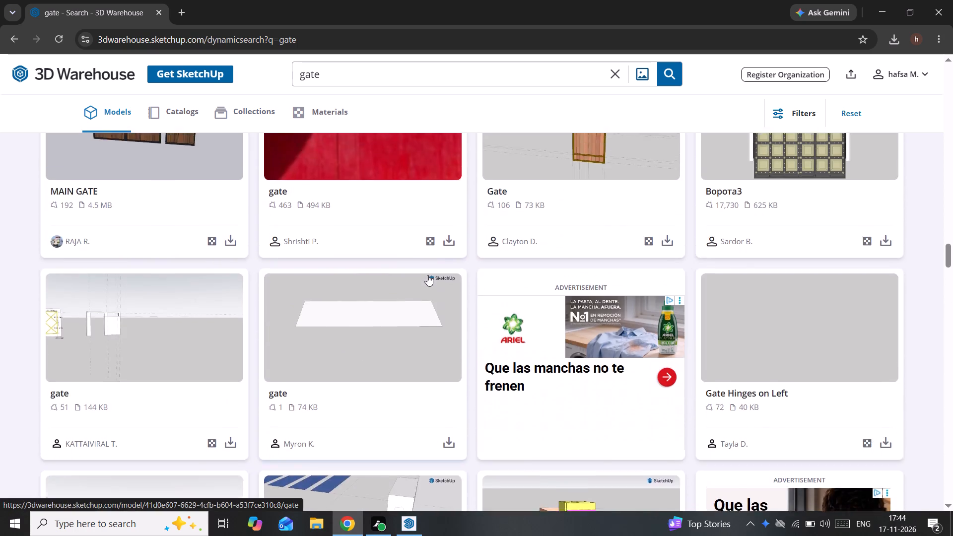
scroll(427, 275, "up", 17)
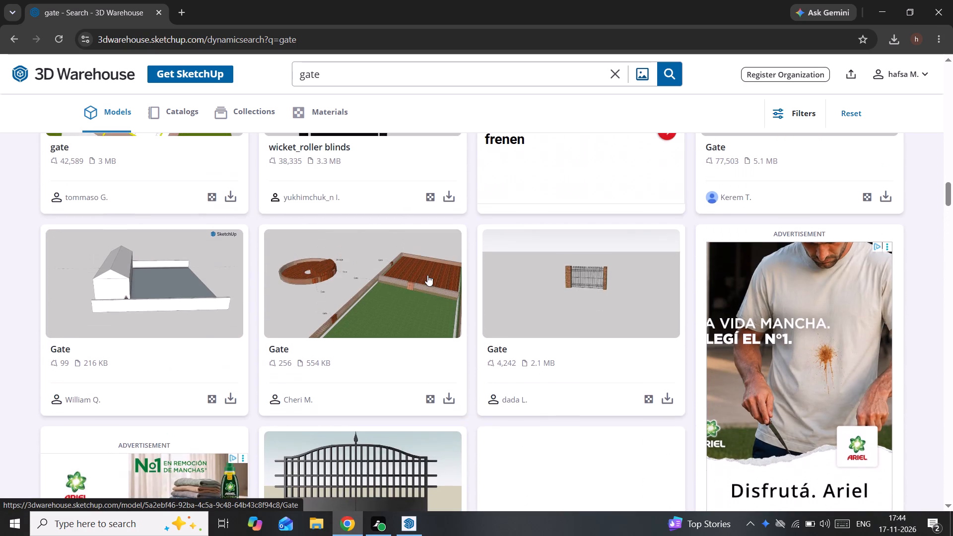
scroll(427, 275, "up", 12)
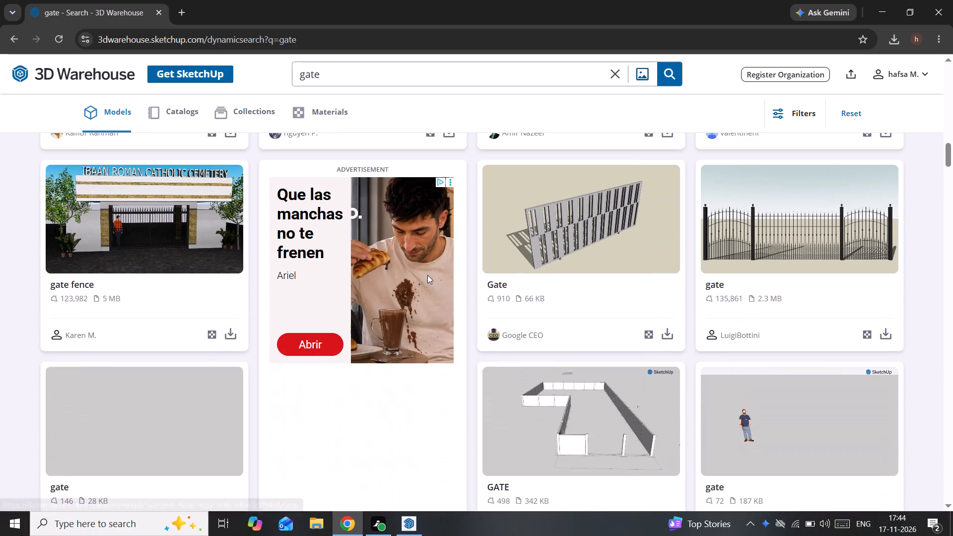
scroll(427, 275, "up", 7)
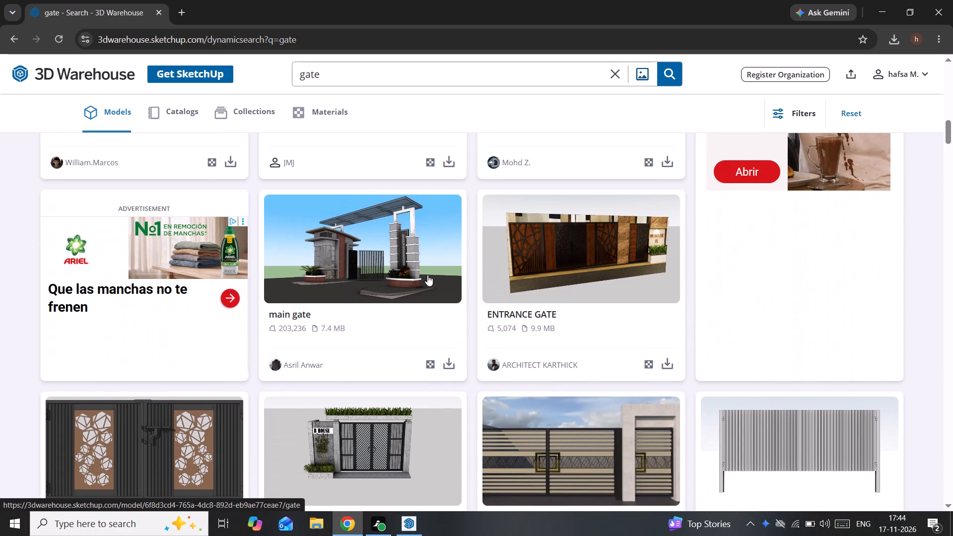
scroll(427, 275, "up", 3)
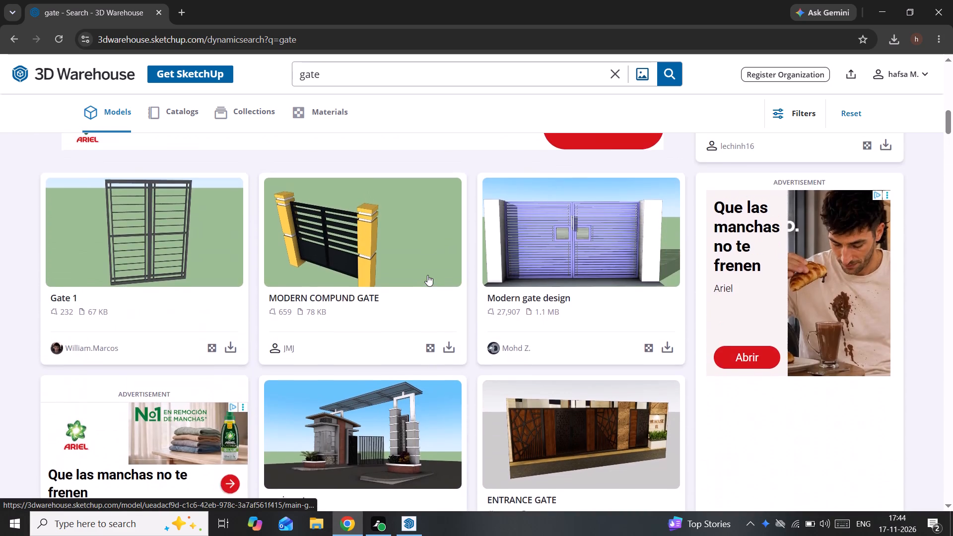
scroll(427, 275, "up", 4)
scroll(427, 275, "down", 3)
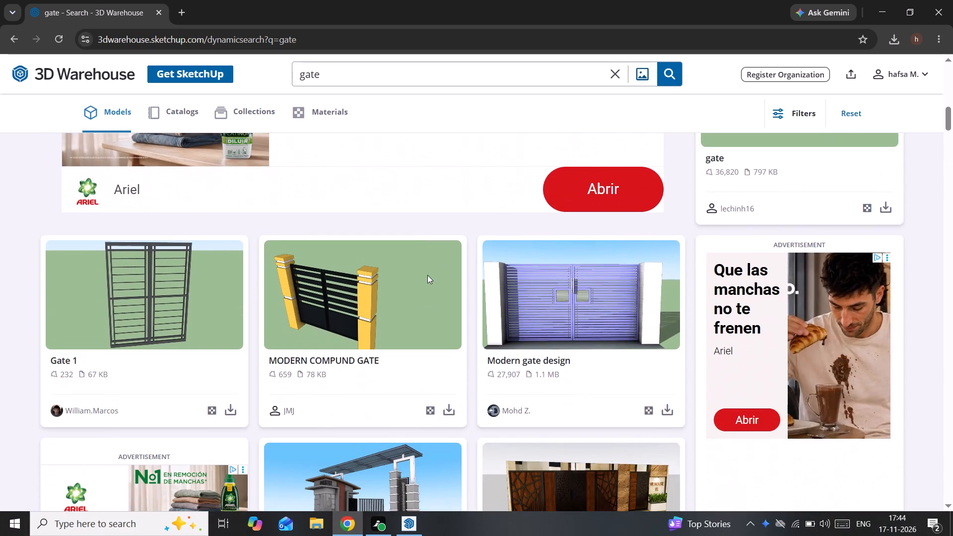
scroll(427, 275, "up", 3)
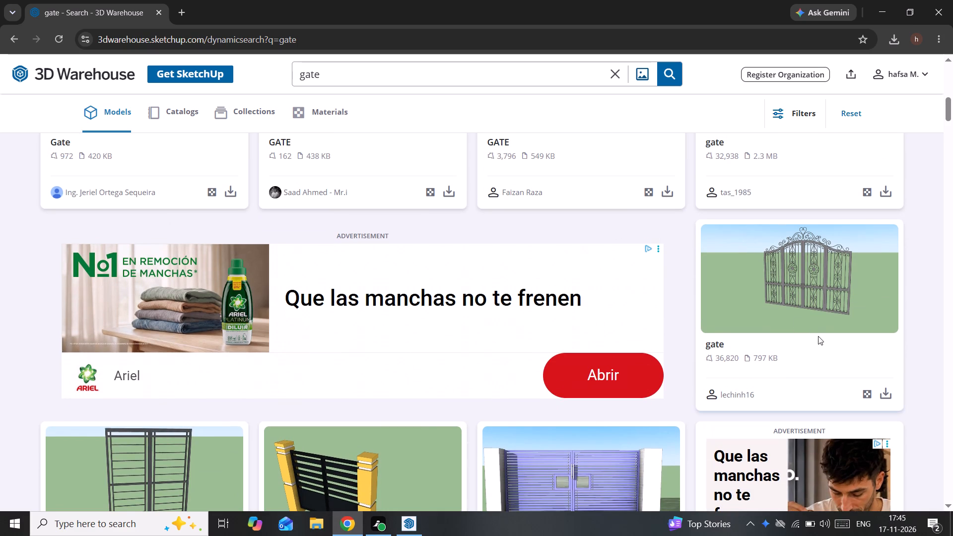
Download the ornate wrought-iron gate model with the arched scrollwork top as a SketchUp file.
left_click(892, 393)
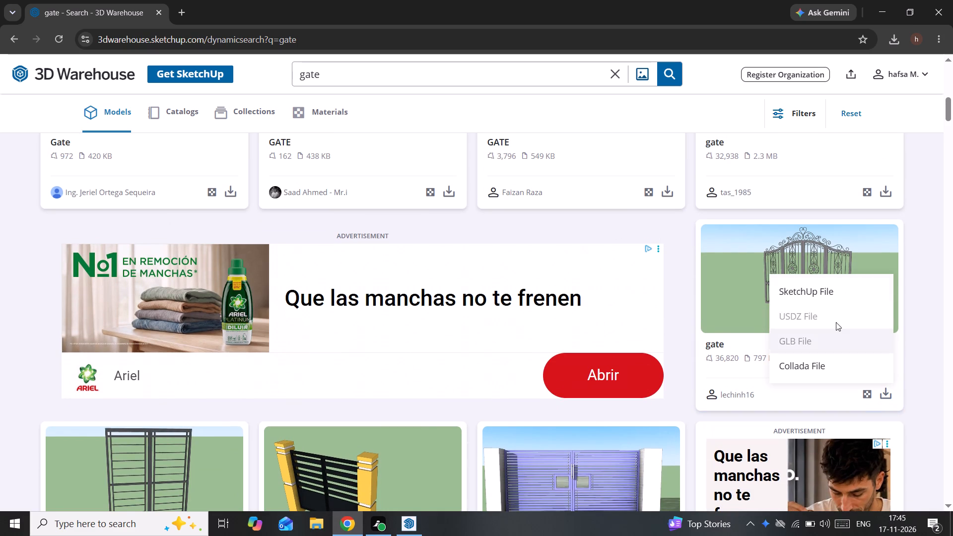
left_click(826, 294)
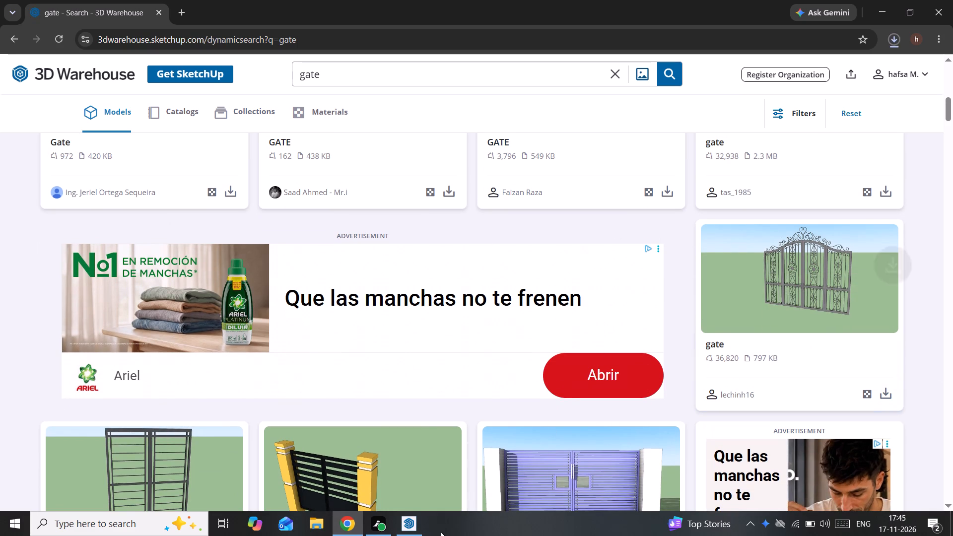
Switch to SketchUp, import the downloaded file cong, and place the ornate gate in the empty space beside the house.
left_click(417, 530)
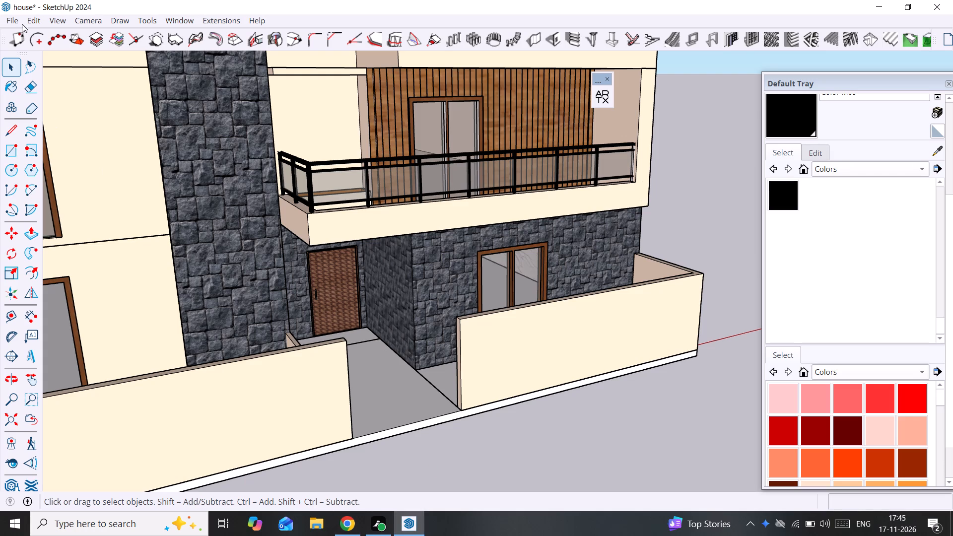
left_click(12, 17)
left_click(62, 192)
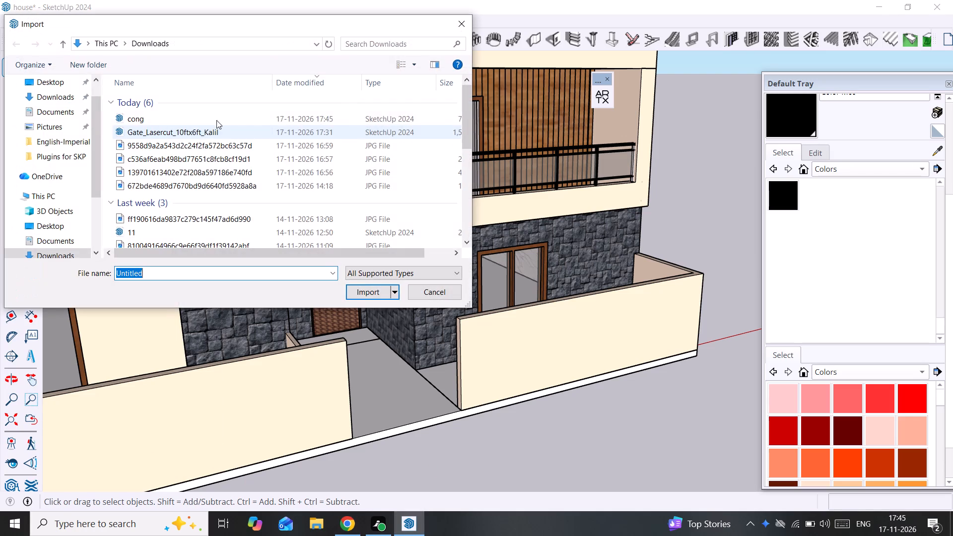
left_click(191, 109)
left_click(190, 120)
left_click(367, 298)
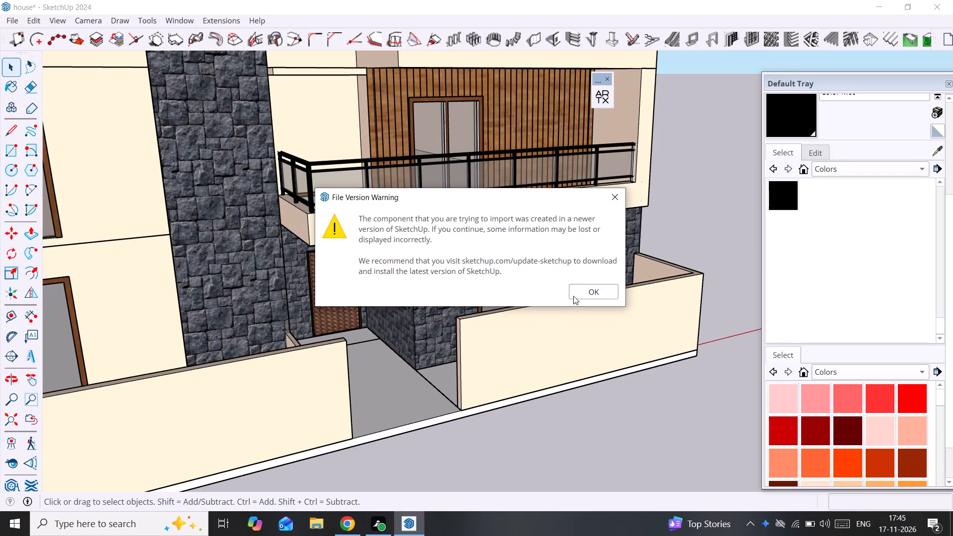
left_click(573, 296)
scroll(425, 381, "up", 1)
middle_click_drag(425, 382, 377, 383)
scroll(381, 355, "down", 5)
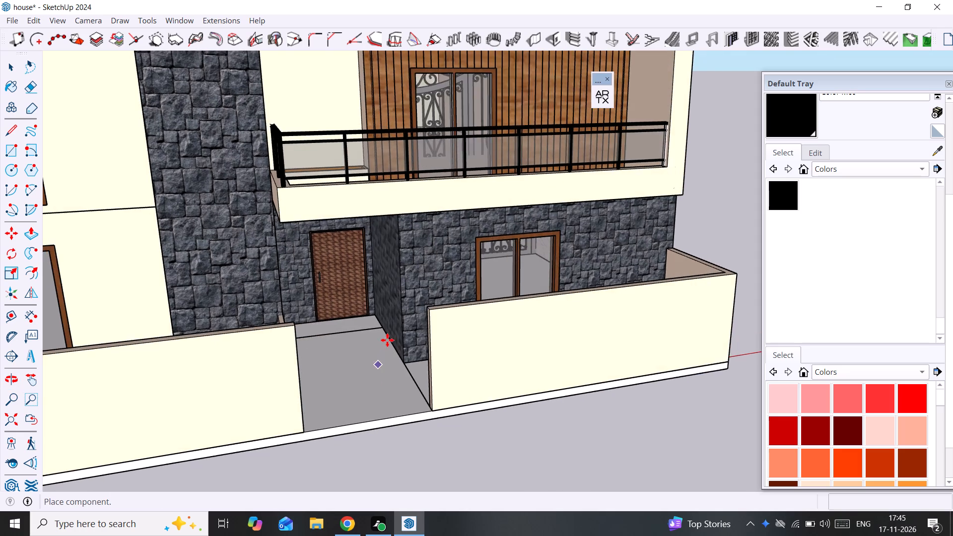
scroll(387, 340, "down", 20)
scroll(387, 340, "down", 10)
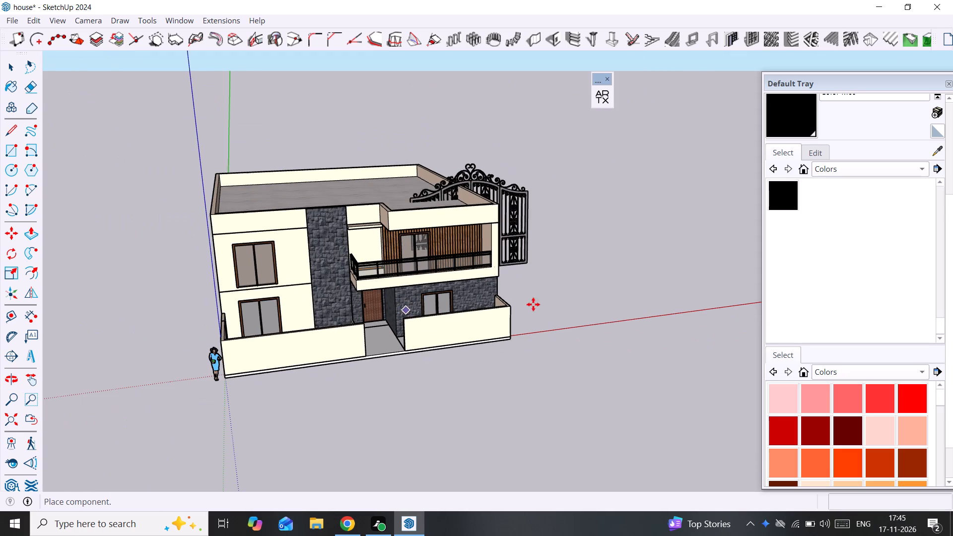
scroll(392, 368, "up", 3)
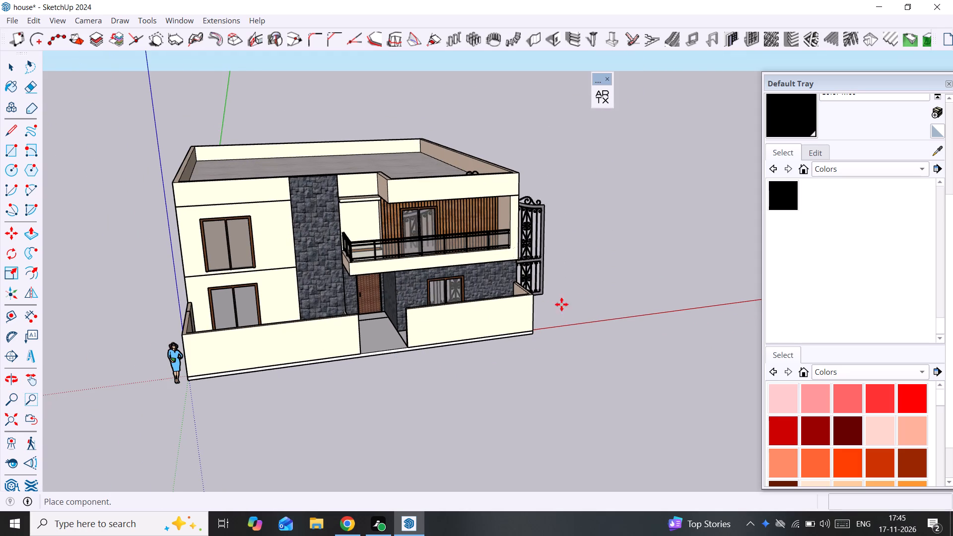
left_click(581, 301)
Scale the imported gate down uniformly to a size that suits the boundary wall opening.
key("space")
left_click(623, 247)
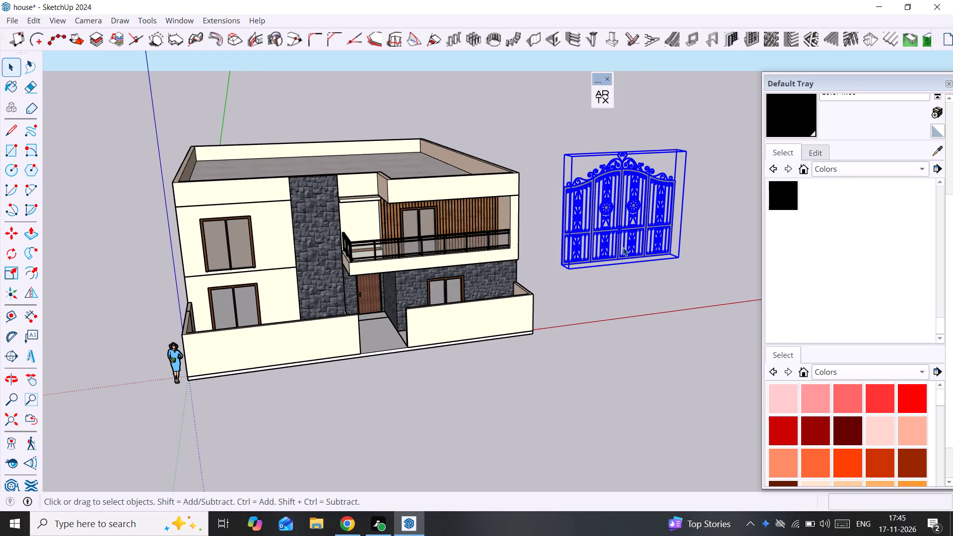
key("s")
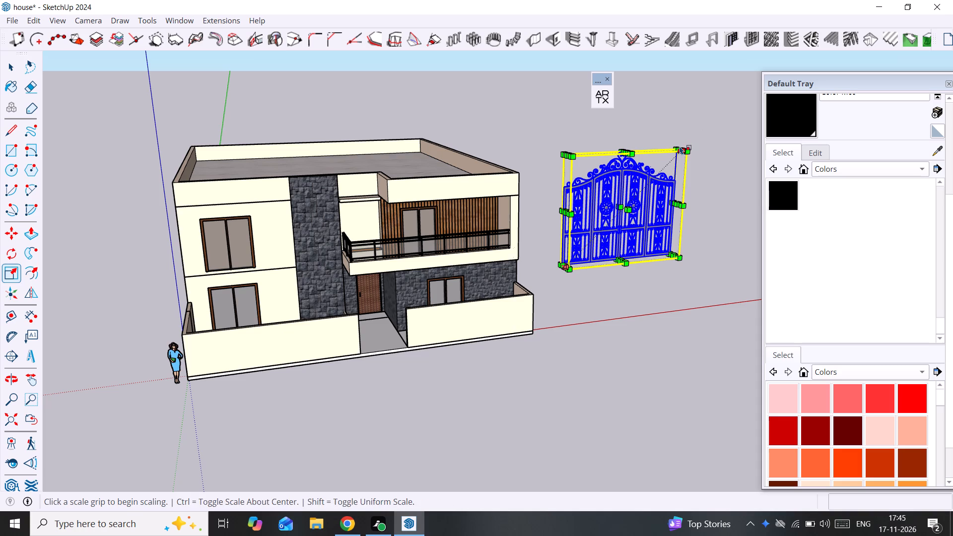
left_click_drag(677, 146, 607, 258)
key("space")
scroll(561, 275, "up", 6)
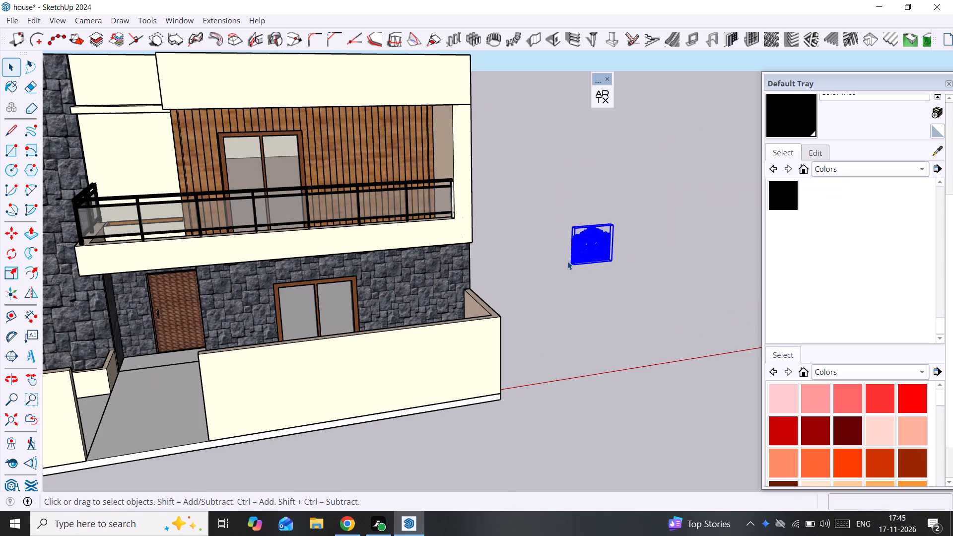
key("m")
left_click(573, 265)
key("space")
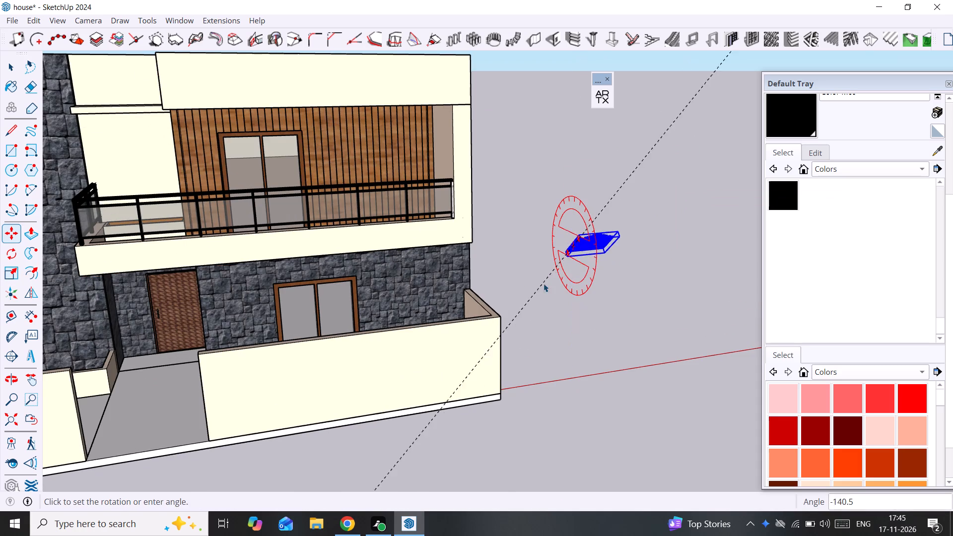
Move the scaled gate from beside the house into the entrance opening of the front boundary wall.
key("m")
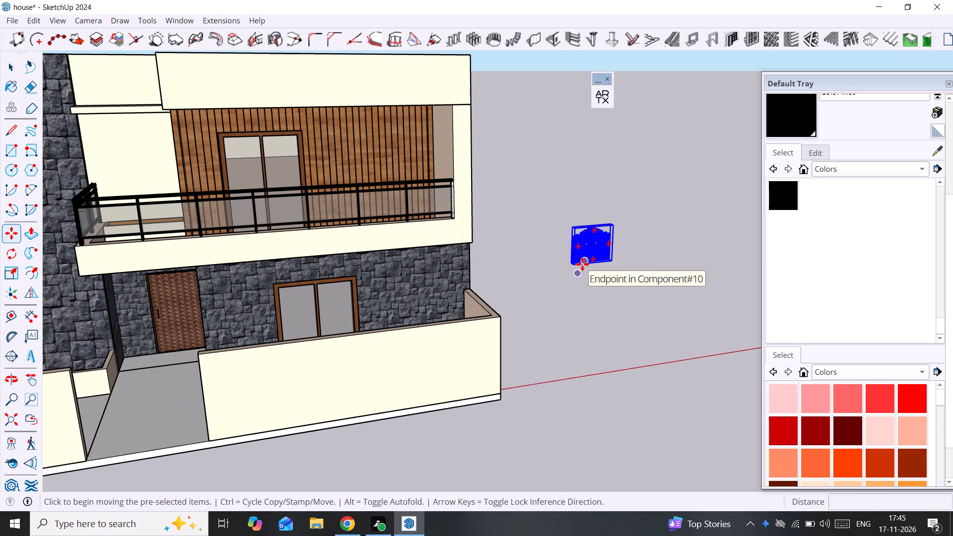
left_click(582, 264)
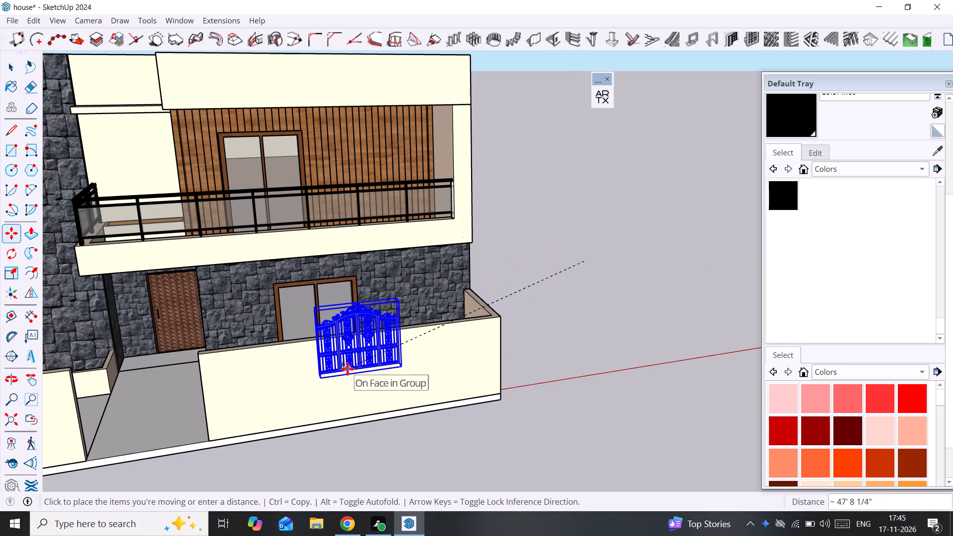
middle_click_drag(358, 362, 605, 255, "shift")
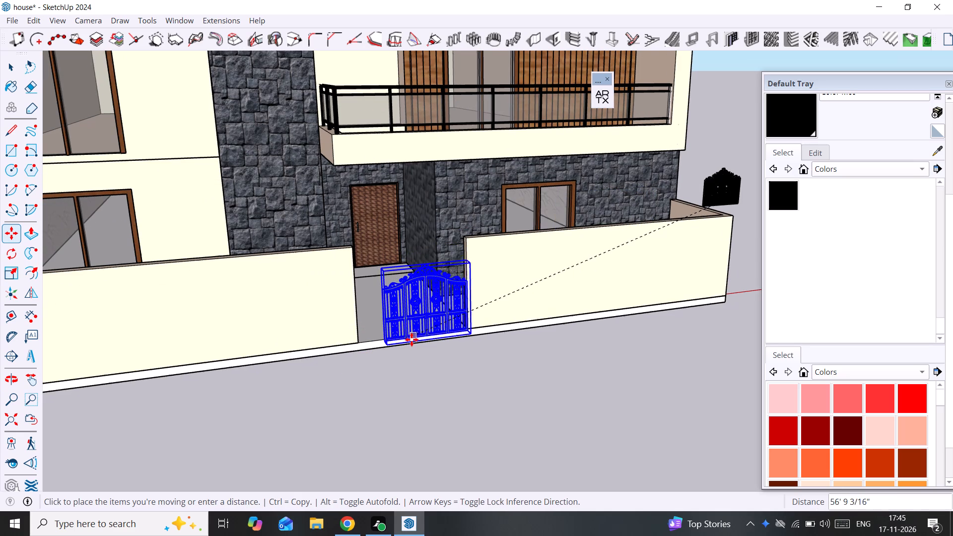
scroll(409, 341, "up", 5)
scroll(361, 346, "up", 5)
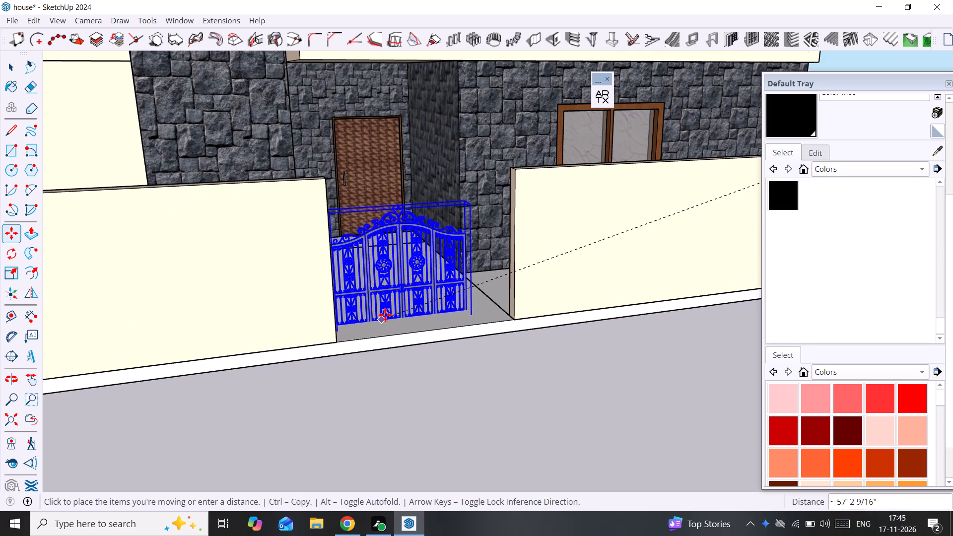
left_click(387, 314)
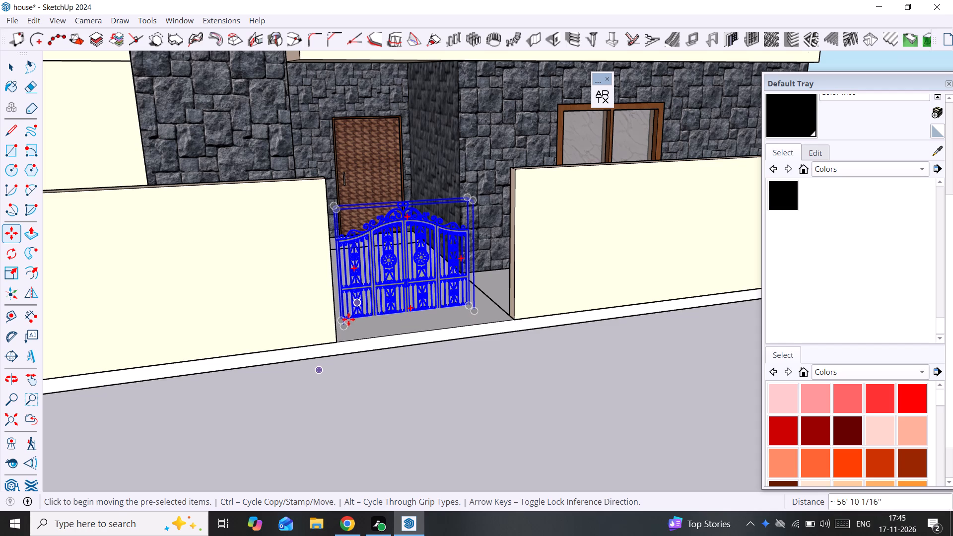
Shift the gate along the vertical axis by about 1 1/8" within the boundary wall opening.
left_click(338, 212)
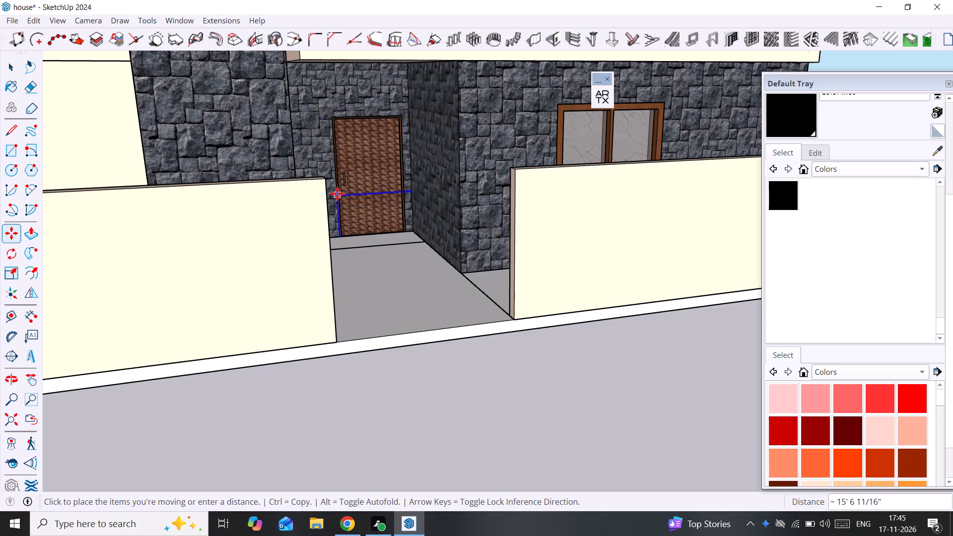
key("Up")
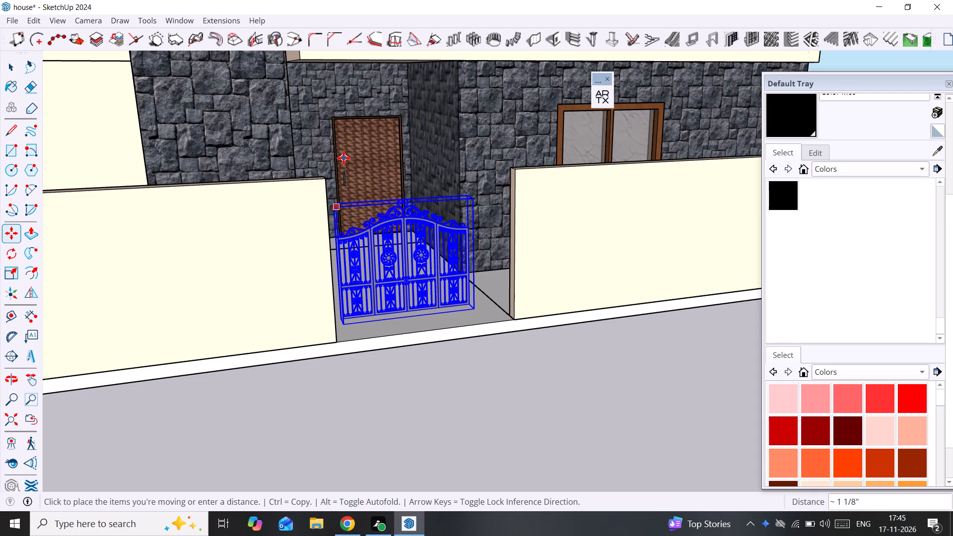
left_click(343, 158)
scroll(361, 296, "up", 4)
middle_click_drag(360, 297, 306, 308)
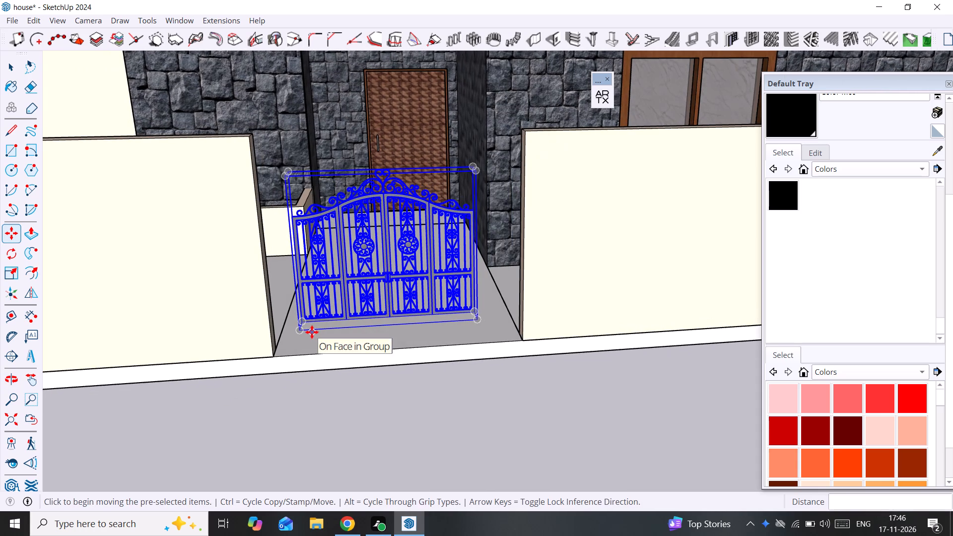
Scale the ornate gate up uniformly by a factor of about 1.26 towards the width of the boundary wall opening.
key("s")
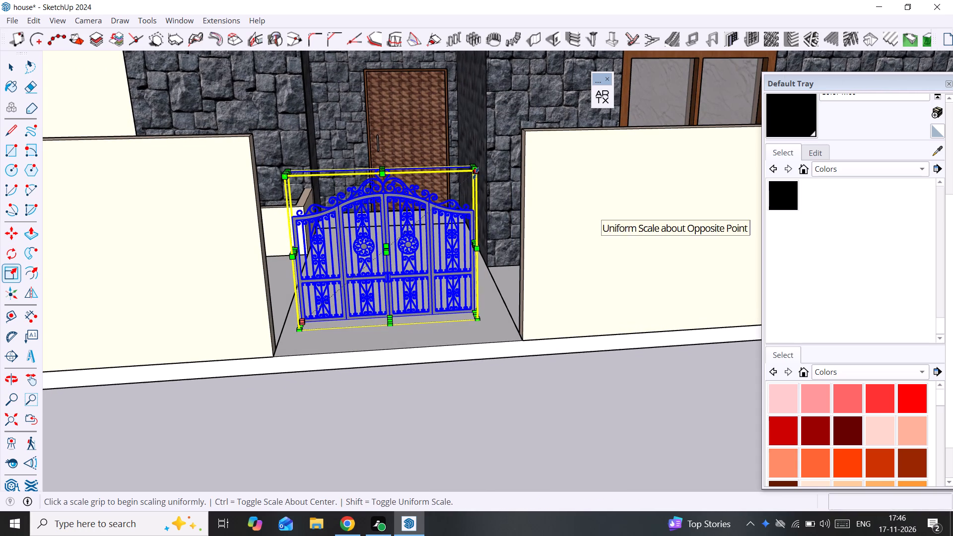
left_click_drag(476, 173, 531, 135)
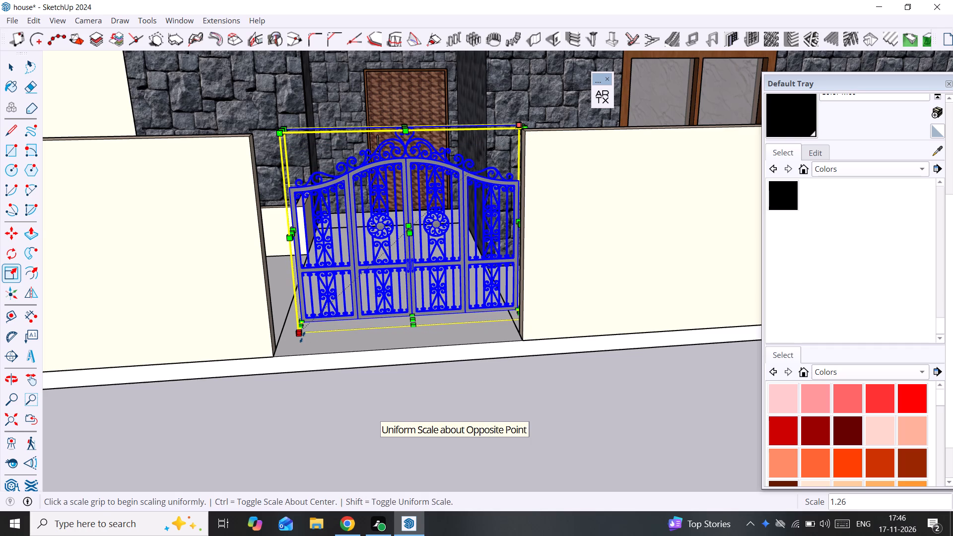
scroll(302, 337, "up", 3)
key("space")
Move the gate so its lower corner sits at the bottom corner of the boundary wall opening, set slightly back into the wall thickness.
key("m")
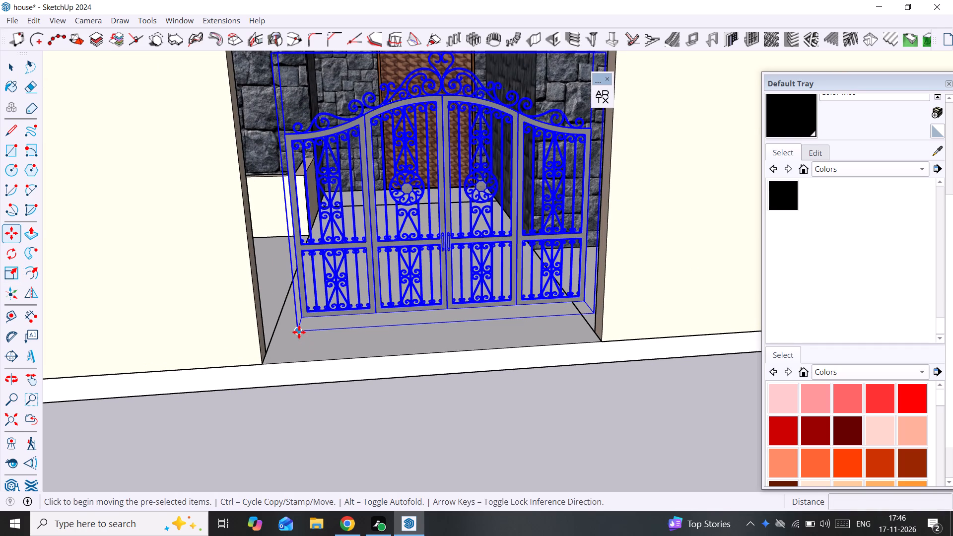
left_click(304, 319)
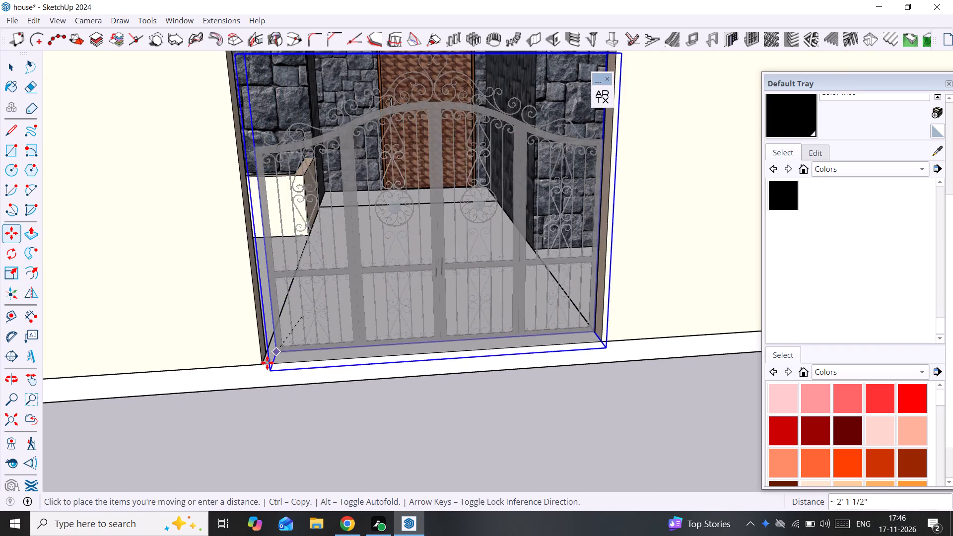
left_click(260, 368)
scroll(260, 368, "up", 9)
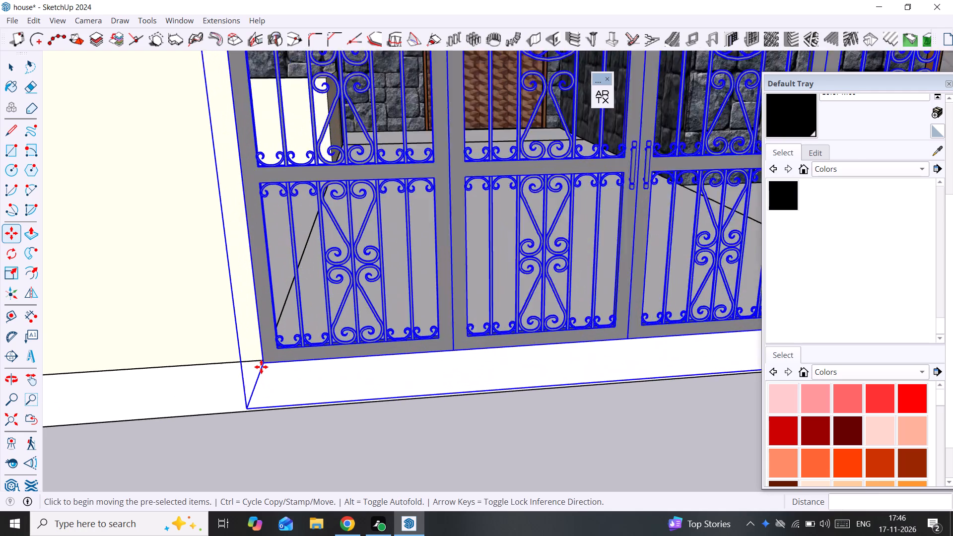
left_click(261, 367)
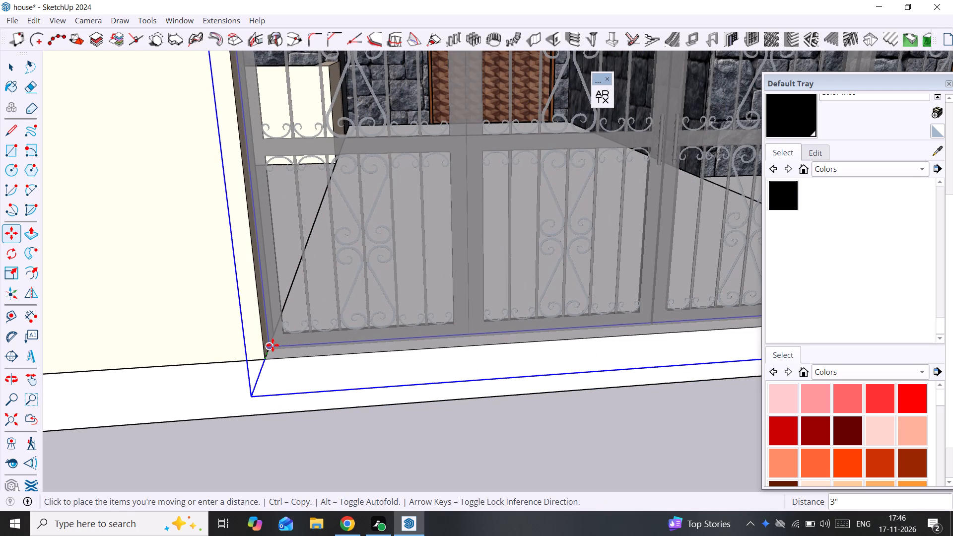
scroll(272, 345, "up", 8)
middle_click_drag(272, 345, 252, 357)
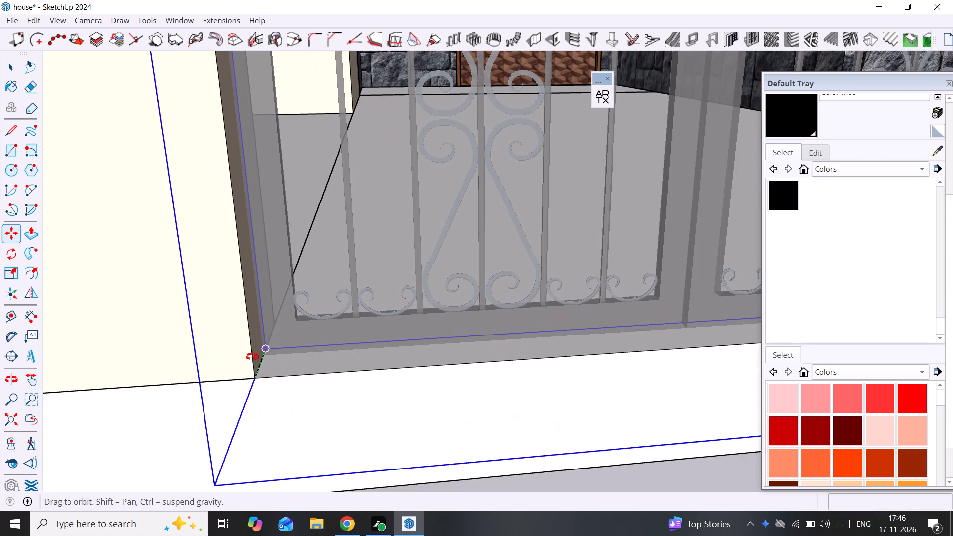
middle_click_drag(252, 357, 193, 380)
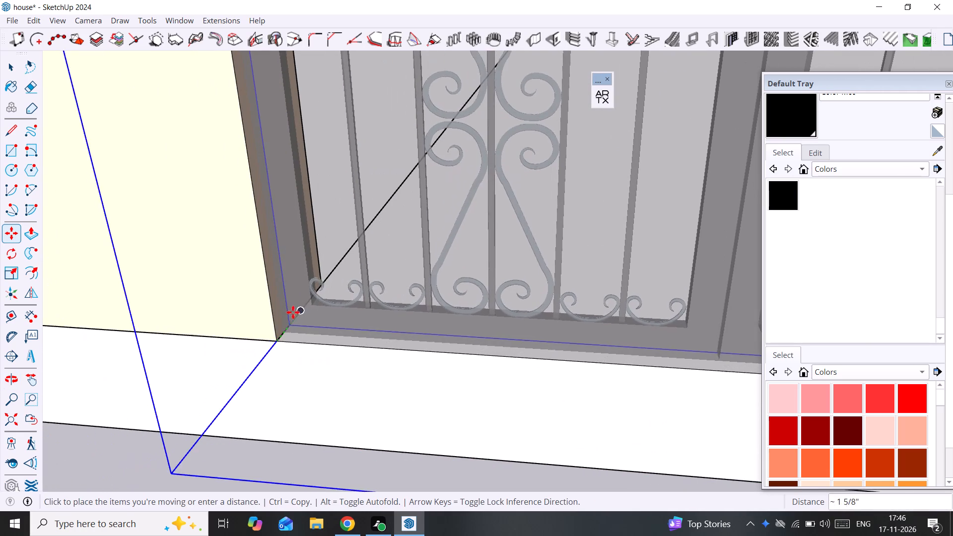
left_click(298, 314)
key("space")
scroll(298, 314, "down", 20)
scroll(298, 314, "down", 14)
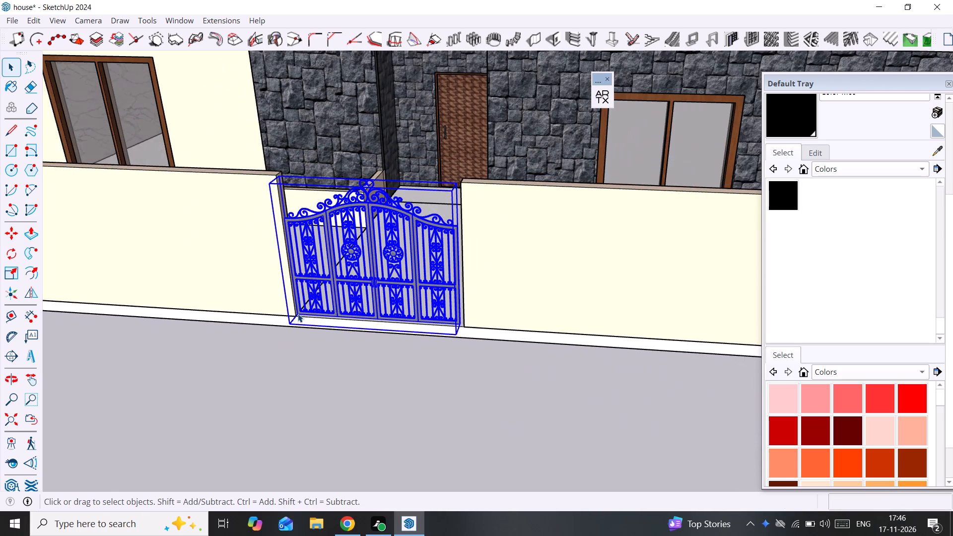
Stretch the gate's width slightly along the red axis so it reaches the other side of the wall opening.
middle_click_drag(305, 314, 357, 297)
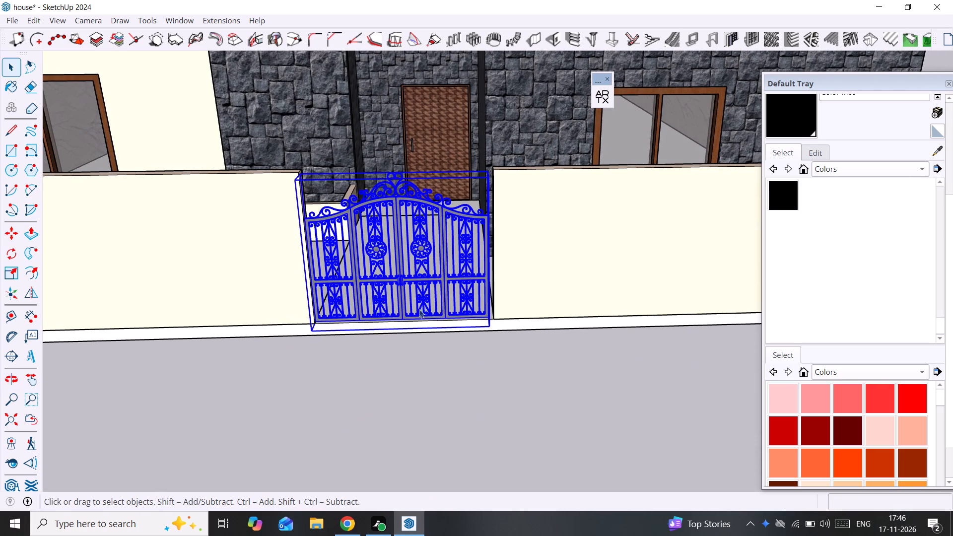
key("s")
scroll(464, 272, "up", 9)
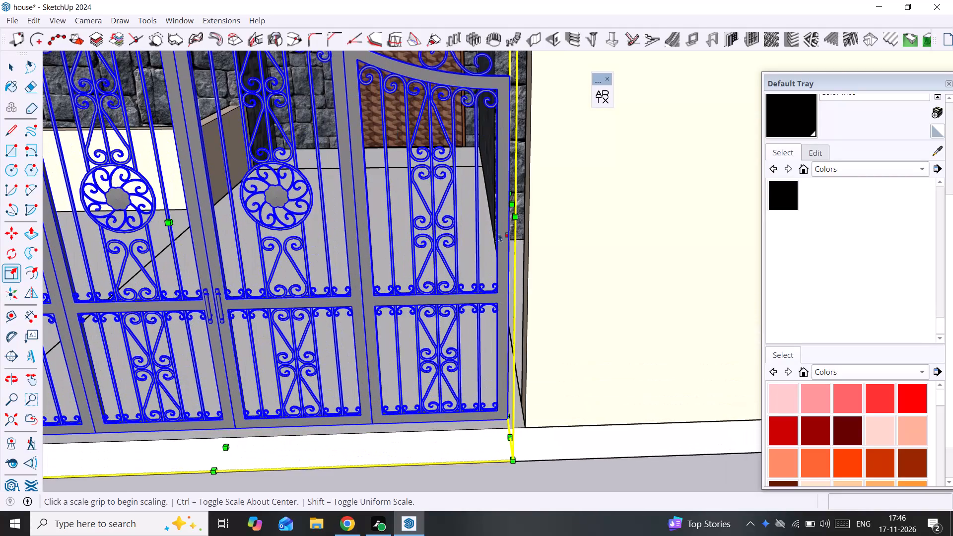
left_click_drag(512, 206, 523, 203)
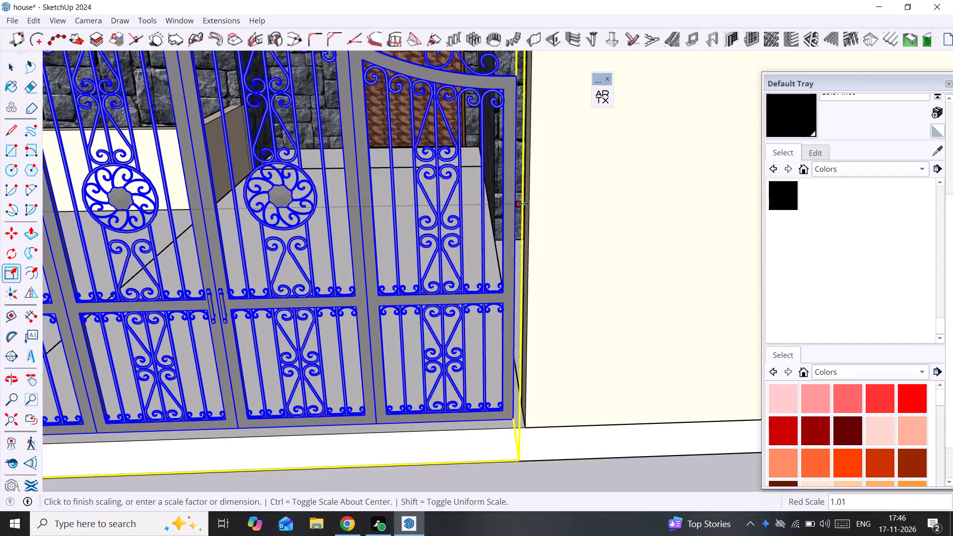
left_click_drag(523, 203, 527, 202)
Scale the gate's height up along the blue axis by a factor of about 1.2.
scroll(522, 211, "down", 10)
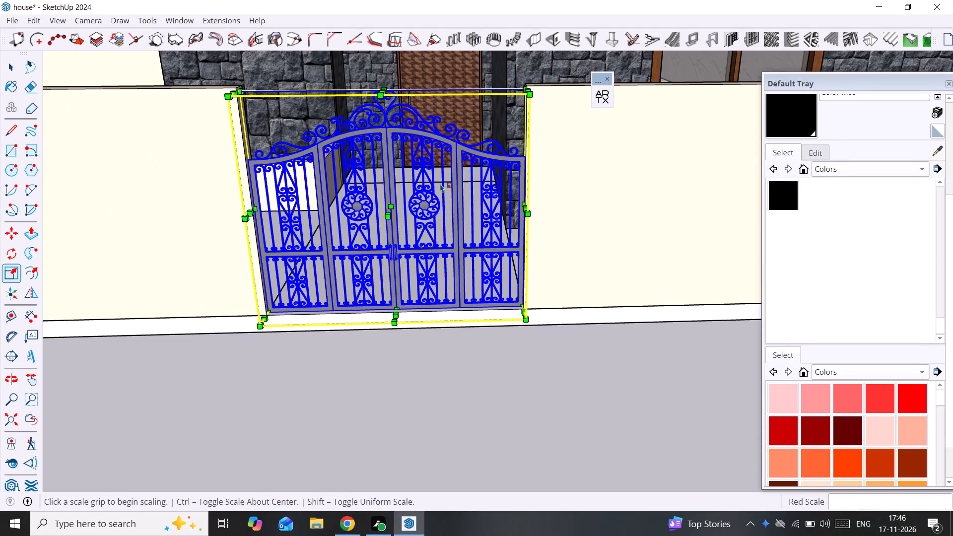
middle_click_drag(370, 103, 392, 169, "shift")
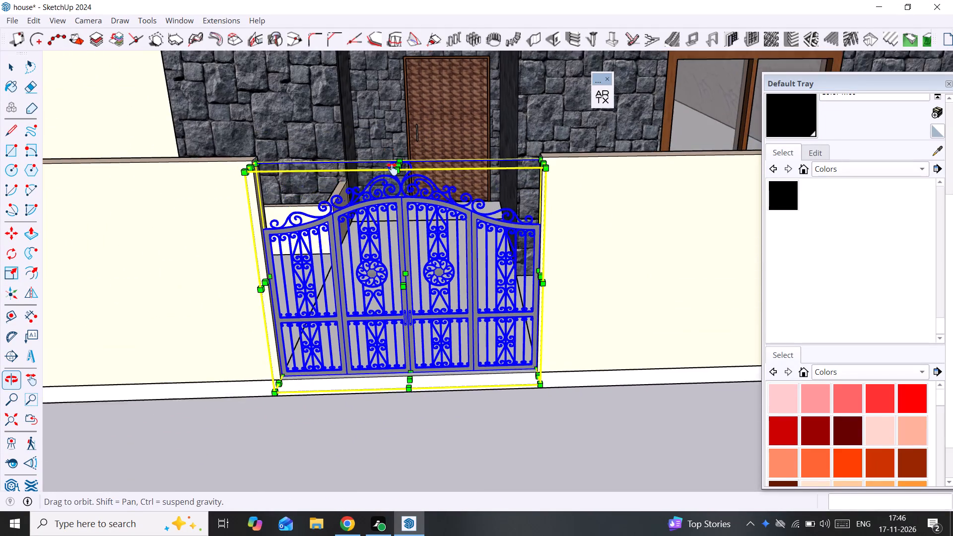
middle_click_drag(392, 169, 396, 173, "shift")
scroll(432, 230, "up", 4)
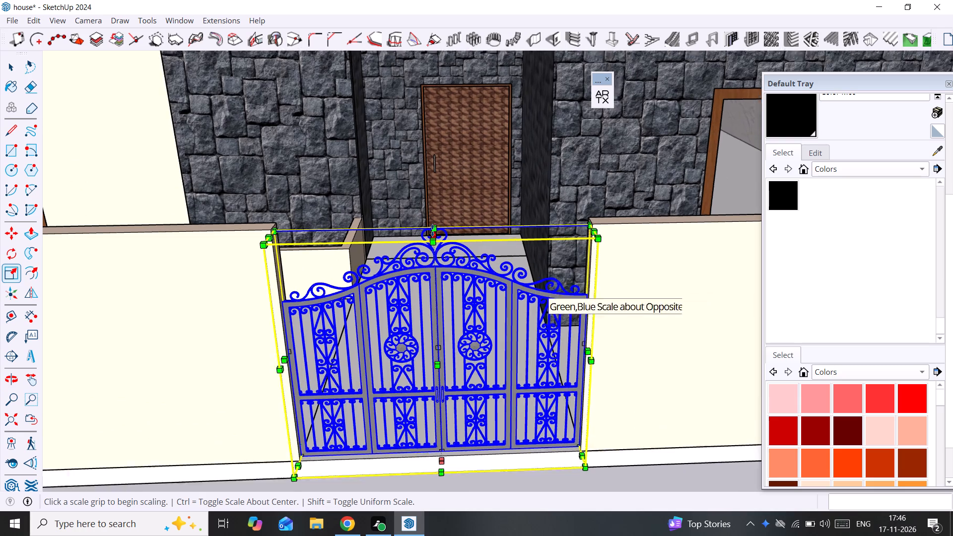
left_click_drag(435, 237, 434, 236)
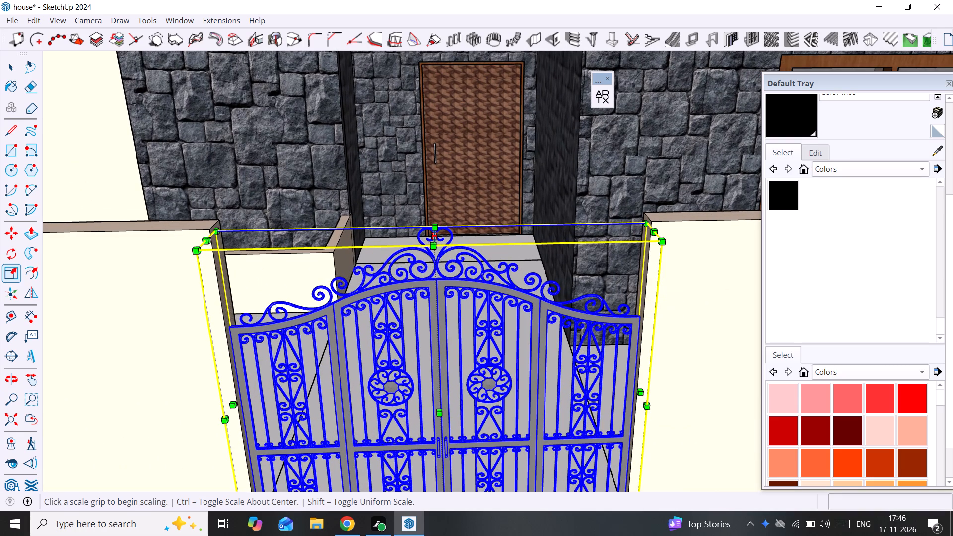
left_click_drag(434, 236, 445, 170)
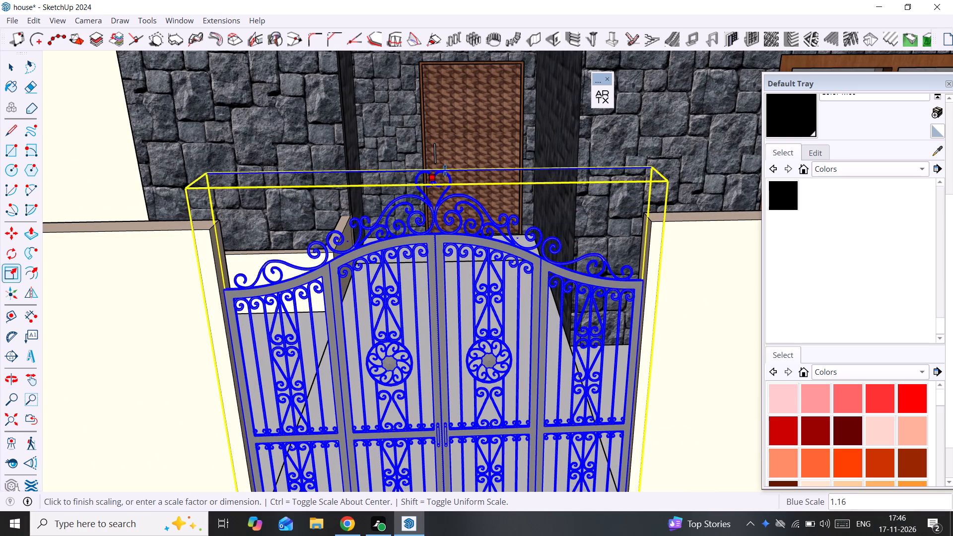
left_click_drag(445, 170, 457, 195)
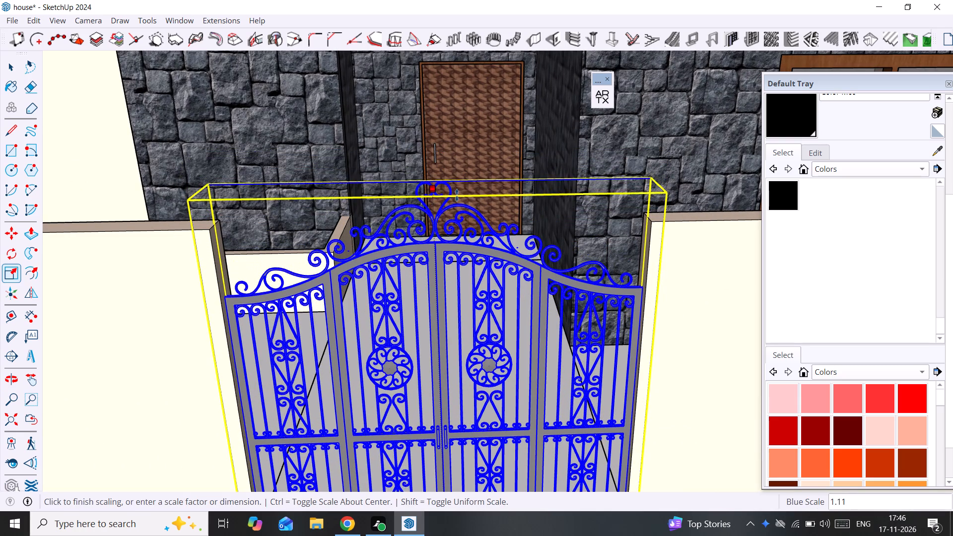
left_click_drag(457, 195, 474, 153)
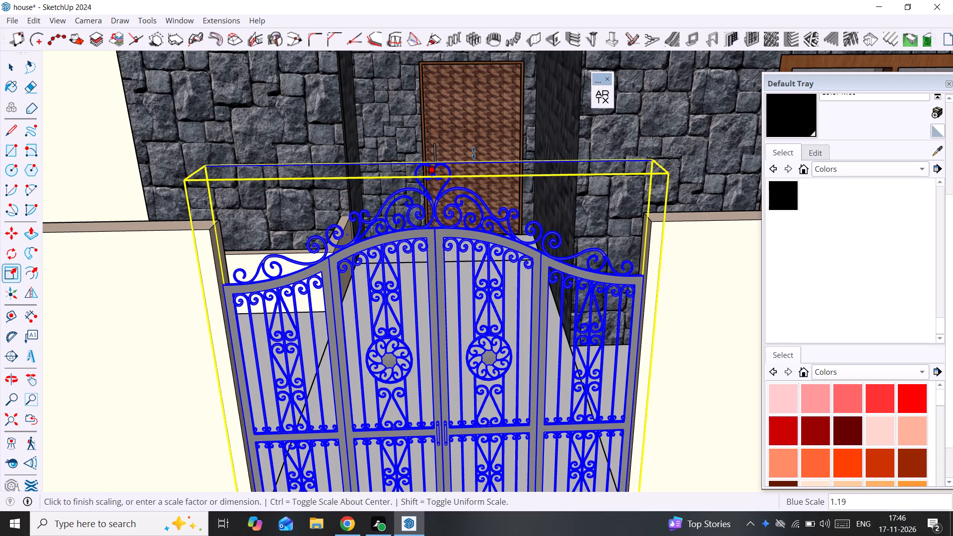
left_click_drag(474, 153, 475, 147)
Increase the gate's height again with a blue-axis scale of 1.14, and deselect the gate.
scroll(478, 160, "down", 10)
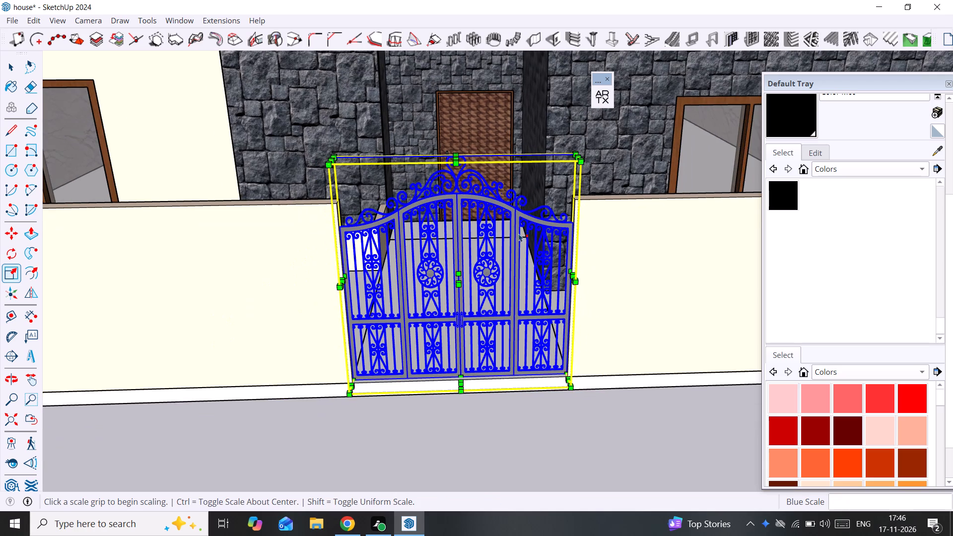
middle_click_drag(524, 249, 515, 250)
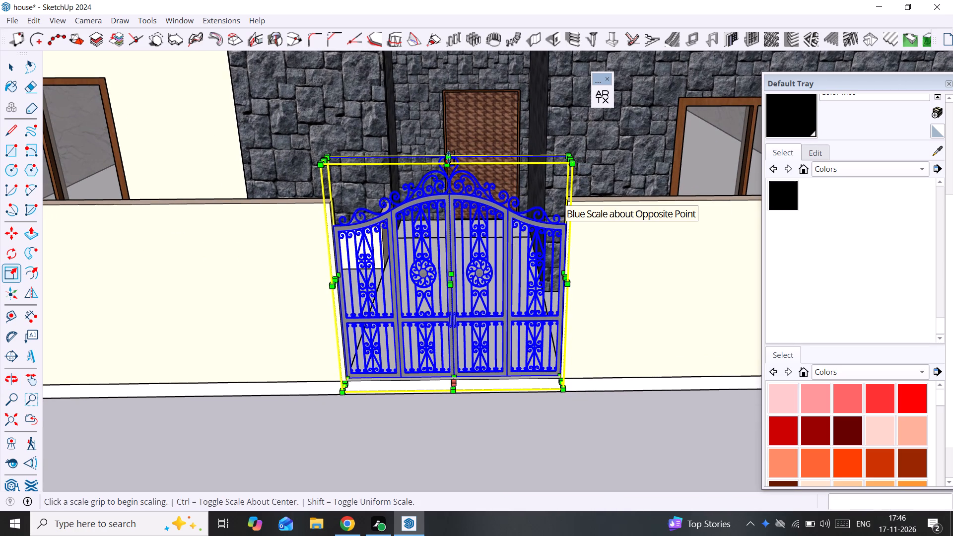
scroll(448, 157, "up", 2)
middle_click_drag(447, 161, 423, 196)
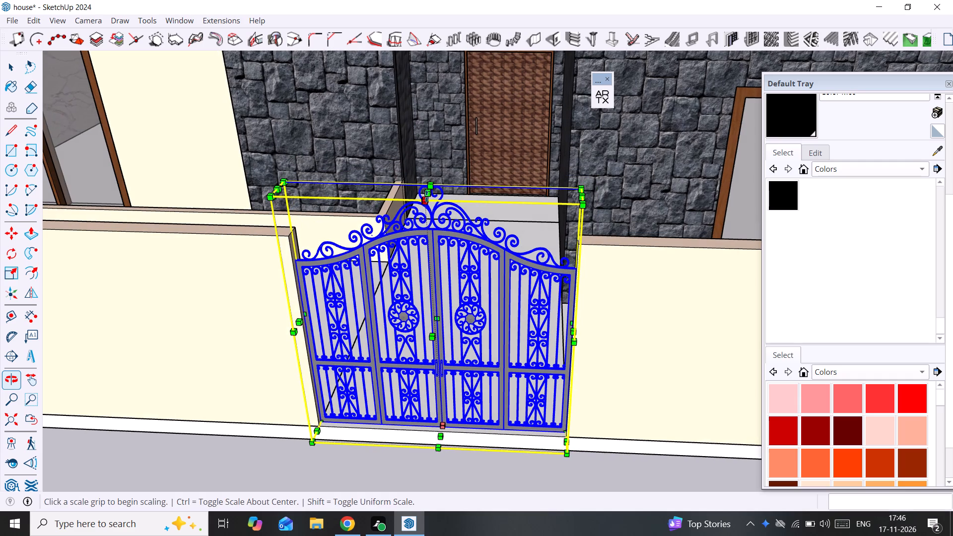
left_click_drag(433, 193, 433, 161)
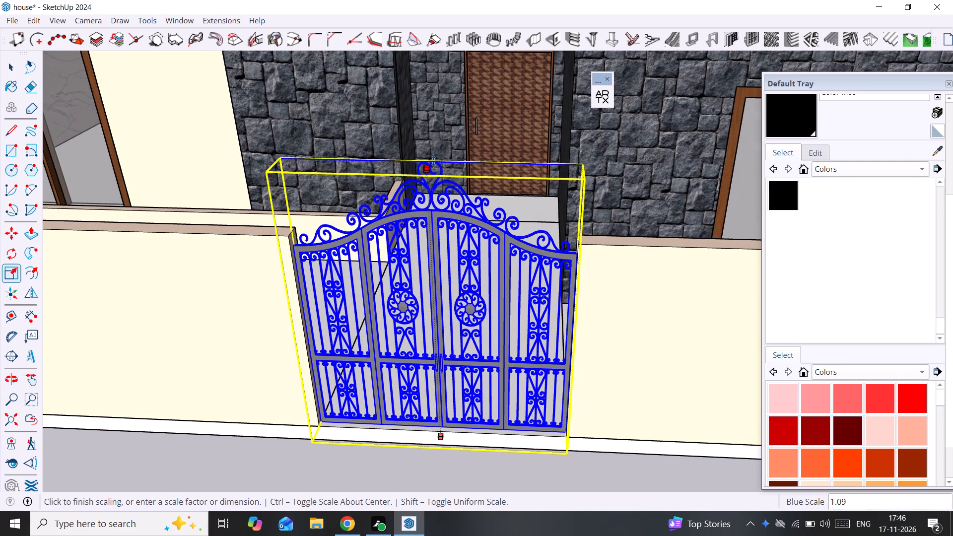
left_click_drag(433, 161, 436, 151)
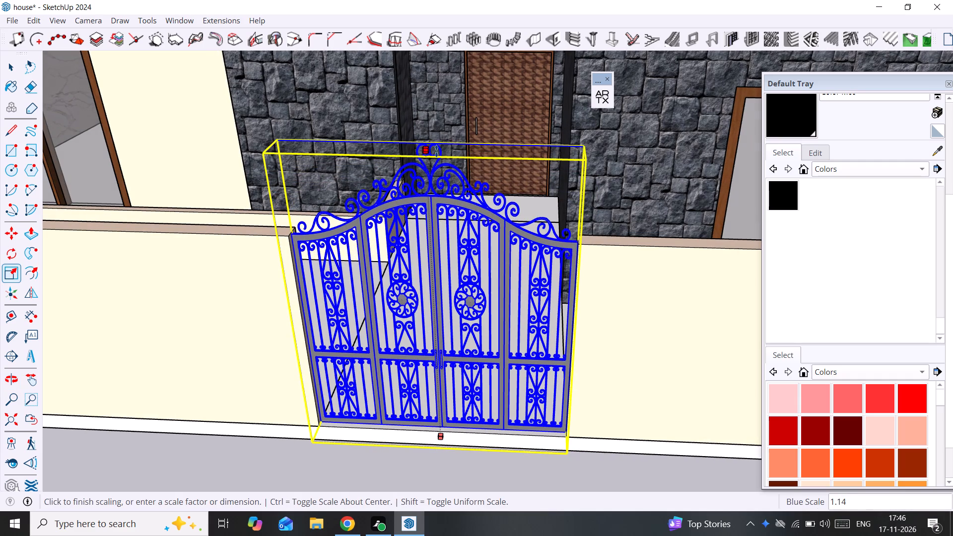
left_click_drag(436, 151, 437, 149)
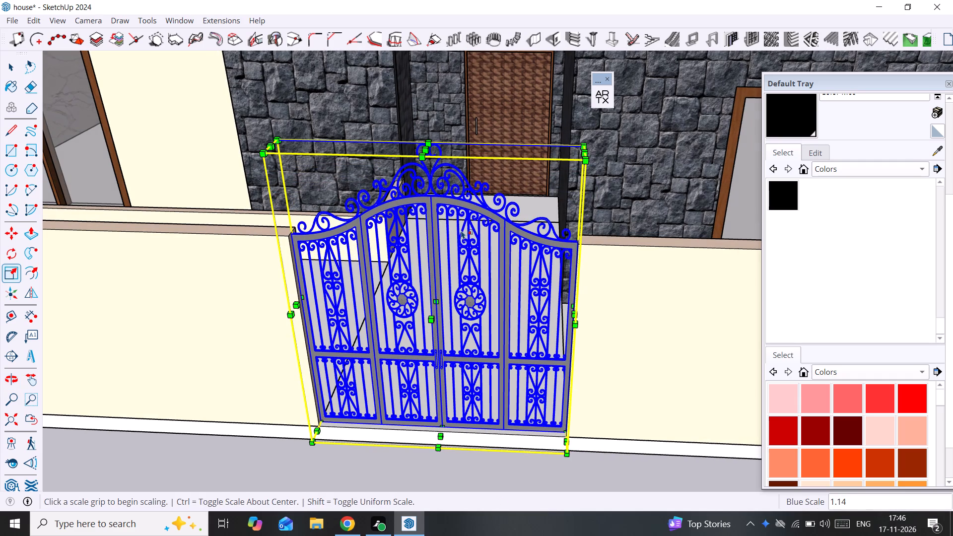
key("space")
scroll(481, 285, "down", 18)
left_click(458, 404)
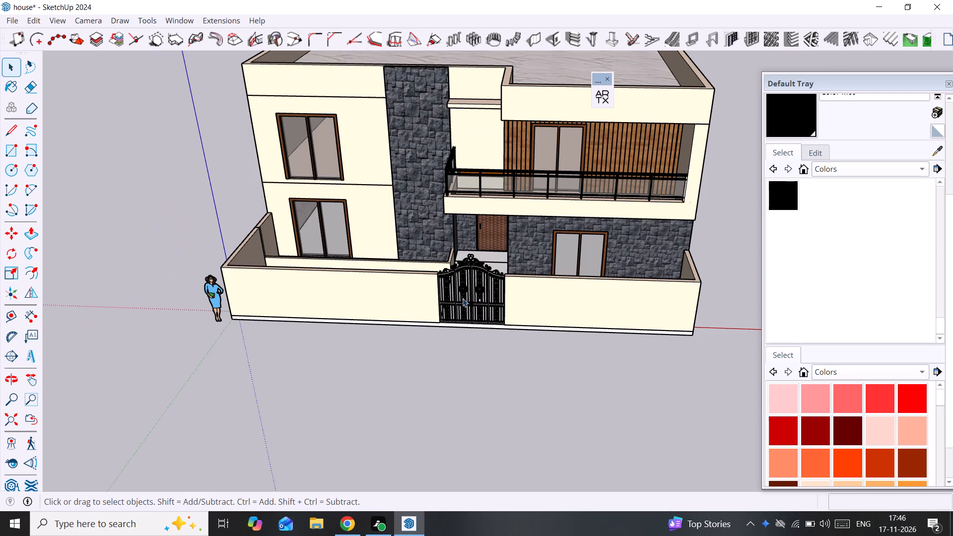
Examine the gate's fit in the front boundary wall from close up and in relation to the house front.
scroll(463, 296, "up", 3)
middle_click_drag(464, 292, 535, 228)
scroll(520, 252, "up", 2)
middle_click_drag(520, 252, 487, 253)
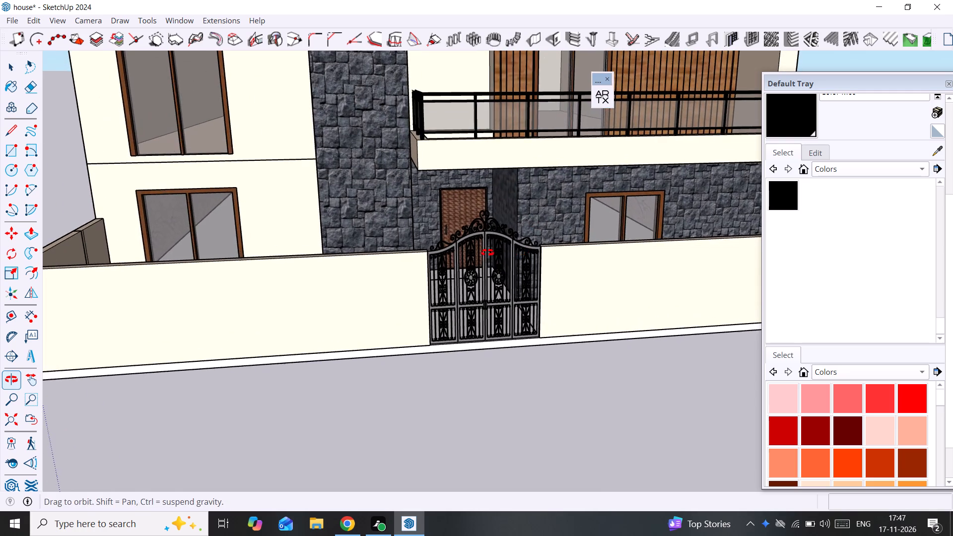
middle_click_drag(487, 253, 430, 253)
scroll(438, 255, "up", 8)
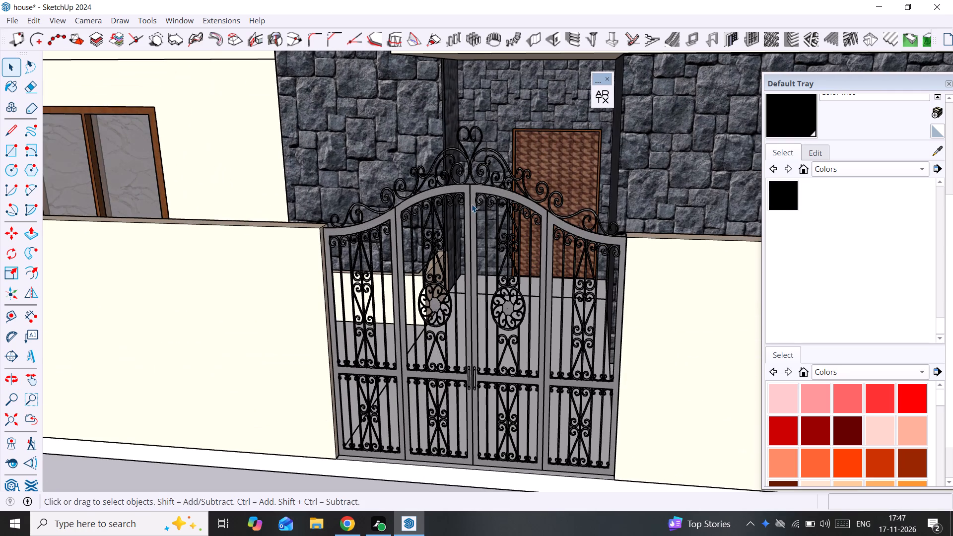
left_click(492, 173)
left_click(502, 191)
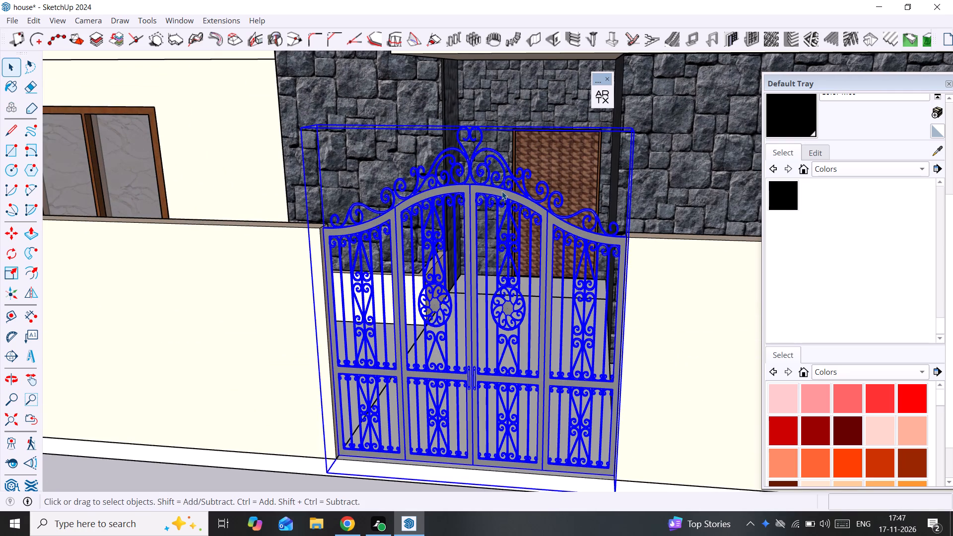
scroll(502, 191, "down", 15)
middle_click_drag(253, 230, 348, 307)
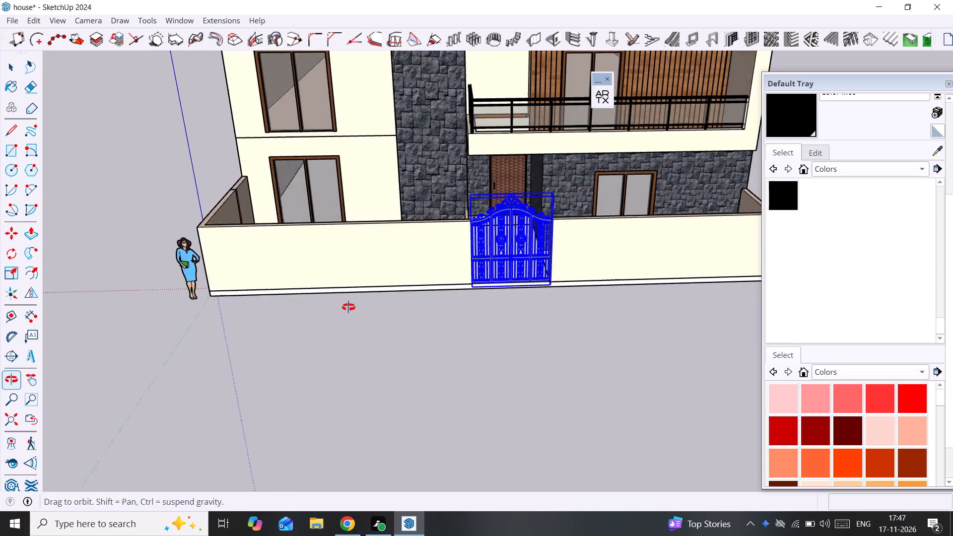
middle_click_drag(348, 307, 376, 321)
left_click(455, 403)
Open the nested roof group, select its floor face and display the Landscaping, Fencing and Vegetation materials.
middle_click_drag(482, 223, 523, 349)
scroll(523, 346, "down", 6)
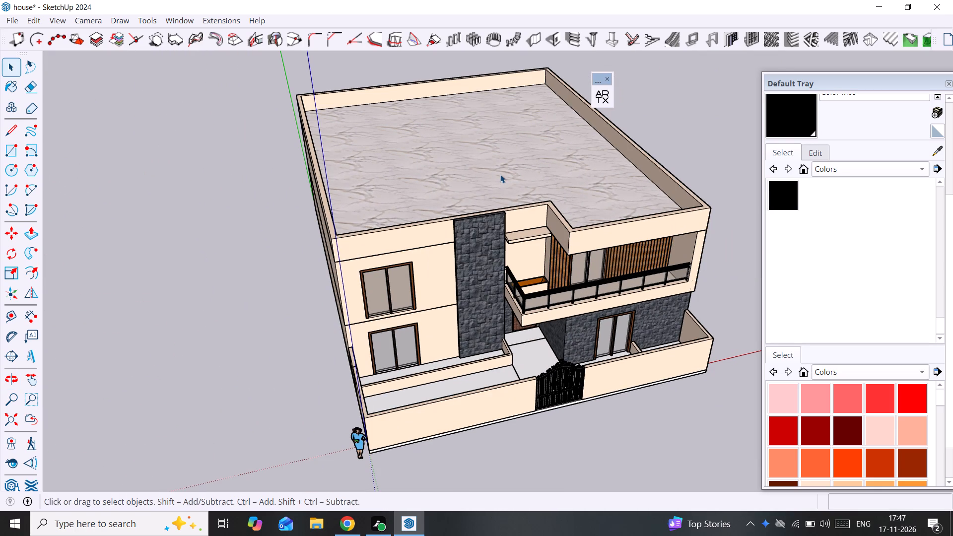
left_click(500, 174)
double_click(500, 174)
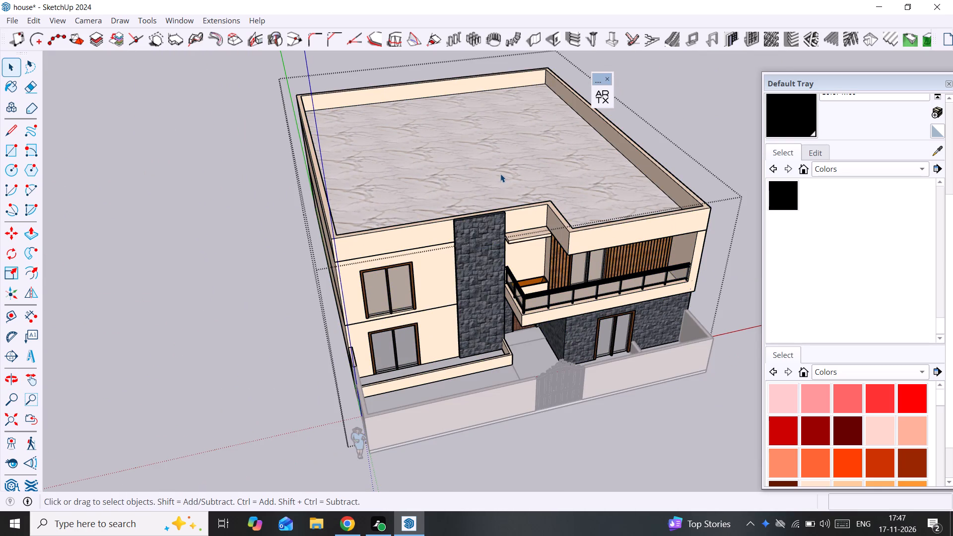
left_click(500, 174)
double_click(500, 155)
left_click(509, 155)
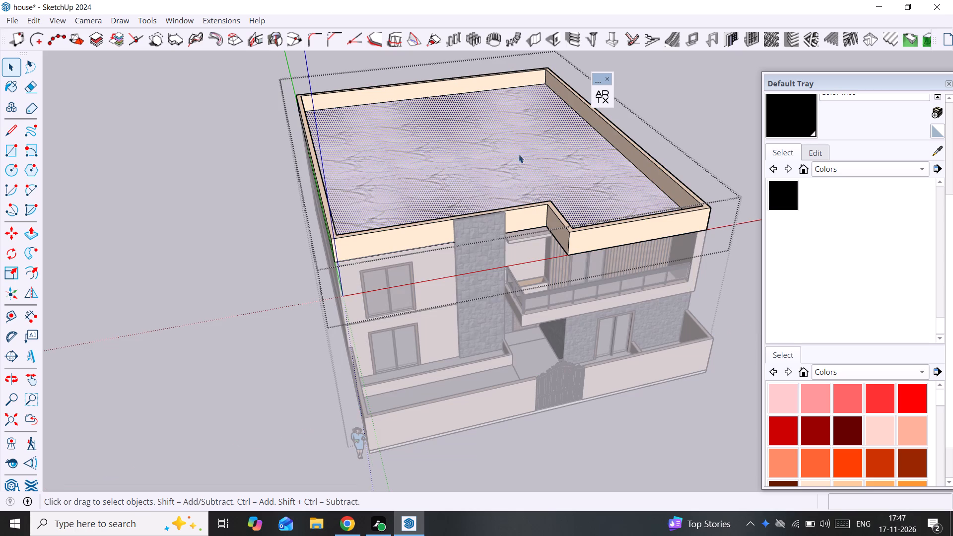
left_click(845, 167)
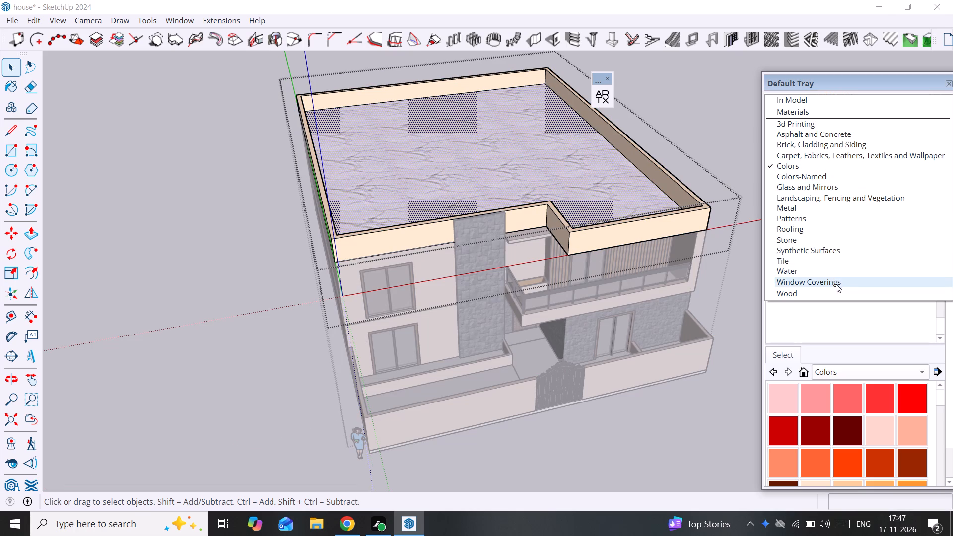
left_click(827, 201)
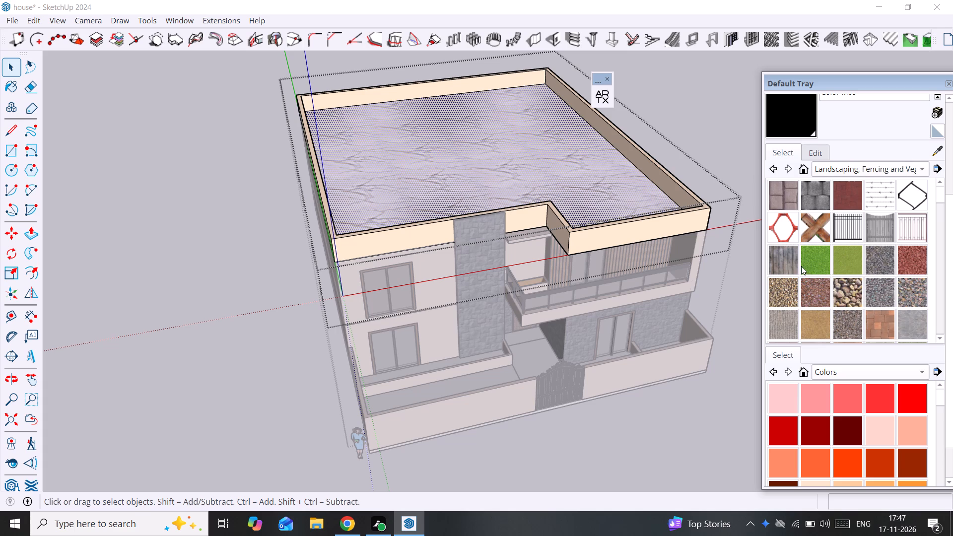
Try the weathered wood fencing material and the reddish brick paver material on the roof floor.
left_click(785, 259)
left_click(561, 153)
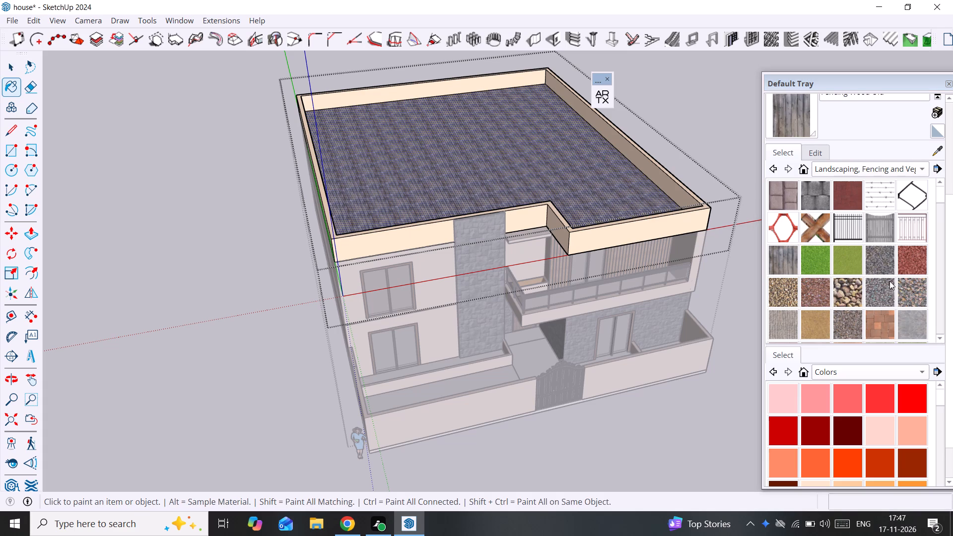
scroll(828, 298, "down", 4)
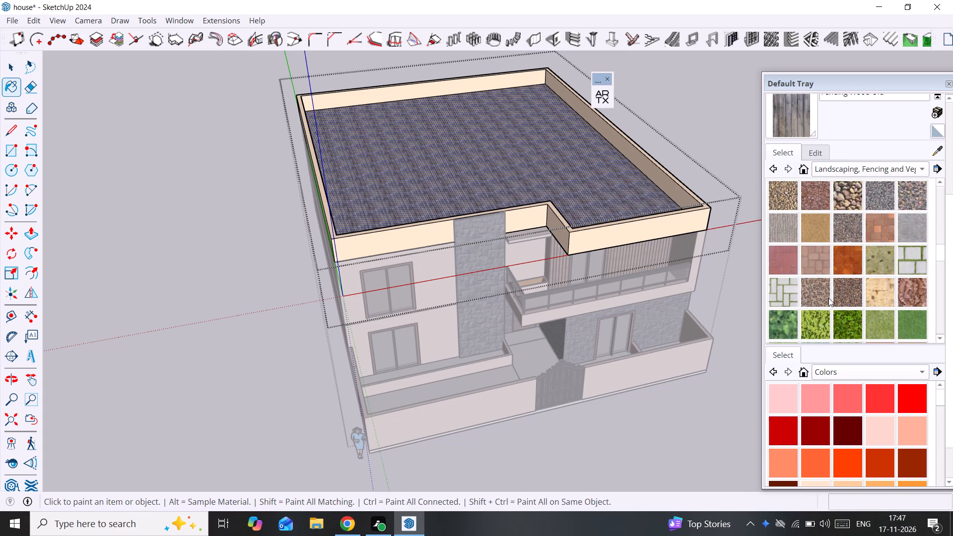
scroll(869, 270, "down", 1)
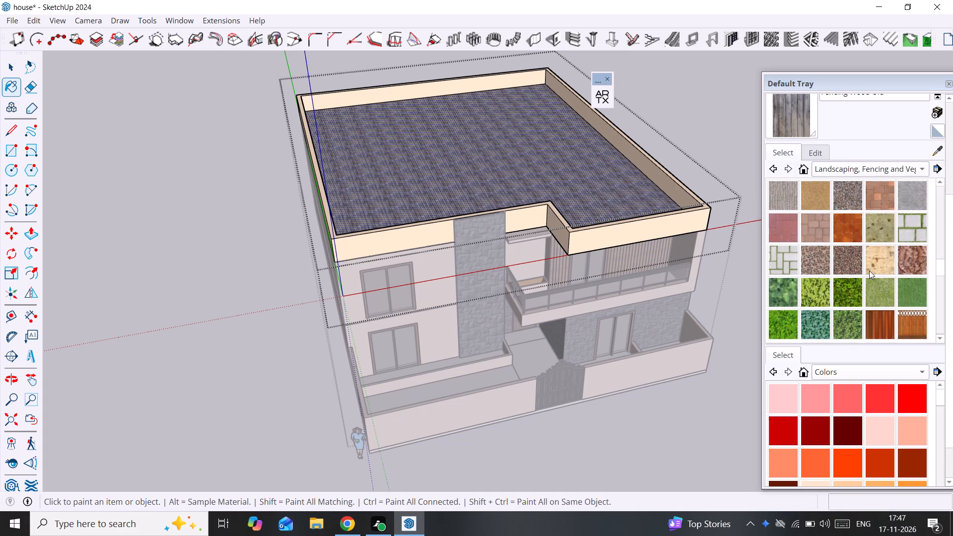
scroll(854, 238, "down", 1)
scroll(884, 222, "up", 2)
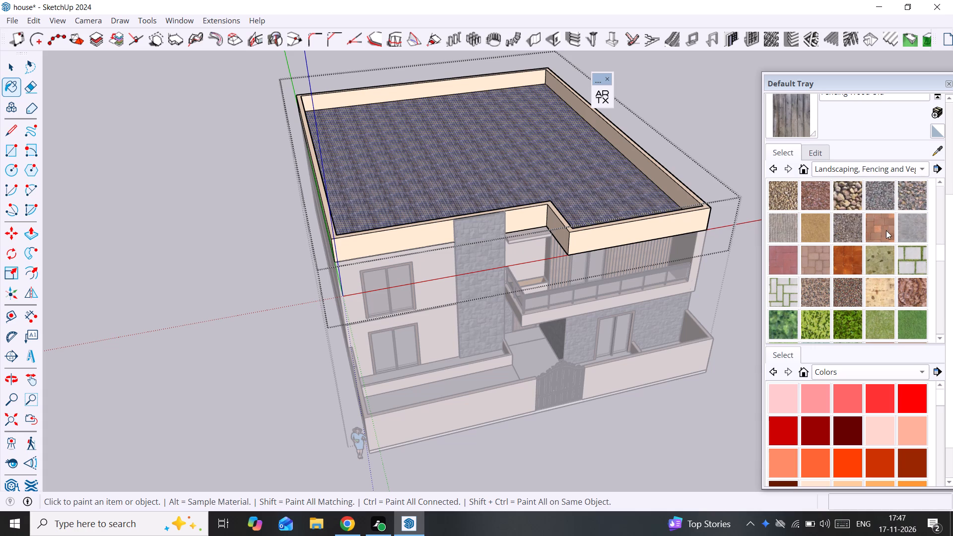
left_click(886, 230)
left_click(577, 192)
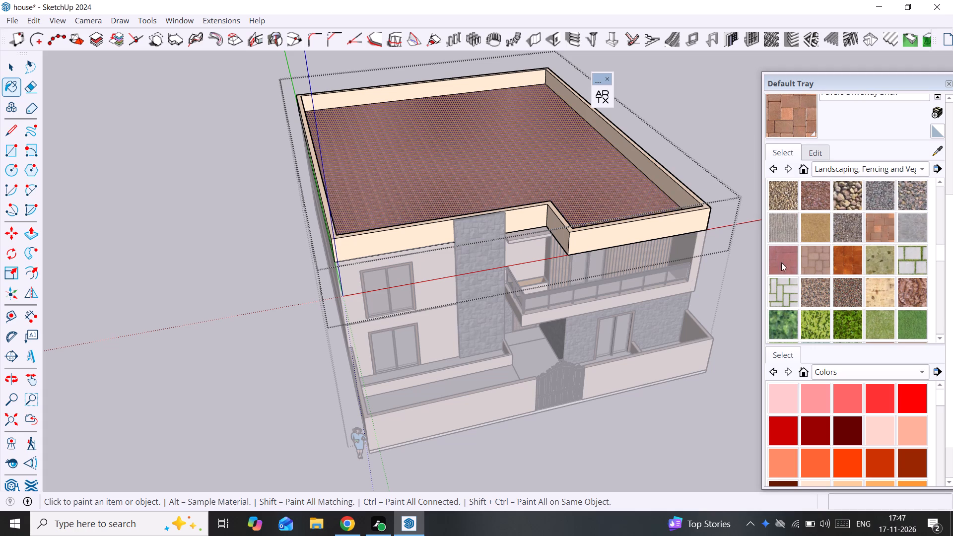
Paint the roof floor with the light green grass material.
scroll(877, 239, "up", 3)
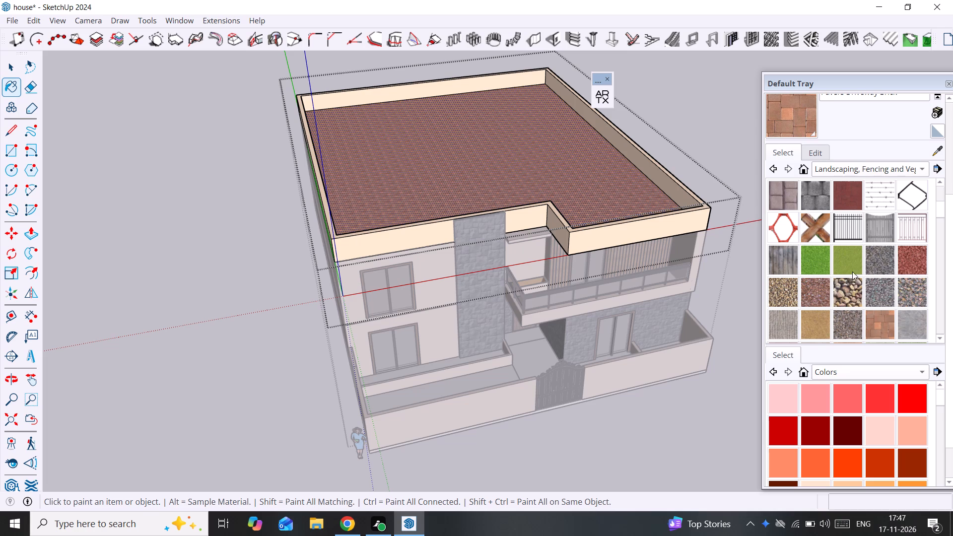
left_click(844, 261)
left_click(545, 184)
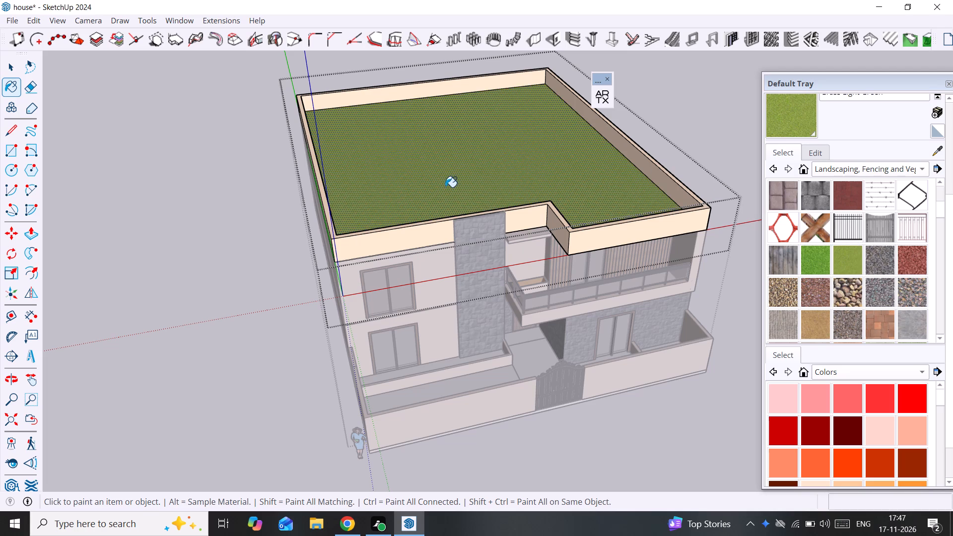
Reposition the roof floor's grass texture so its origin pin sits at the front-left inner corner of the parapet.
scroll(395, 201, "up", 3)
middle_click_drag(385, 213, 345, 304)
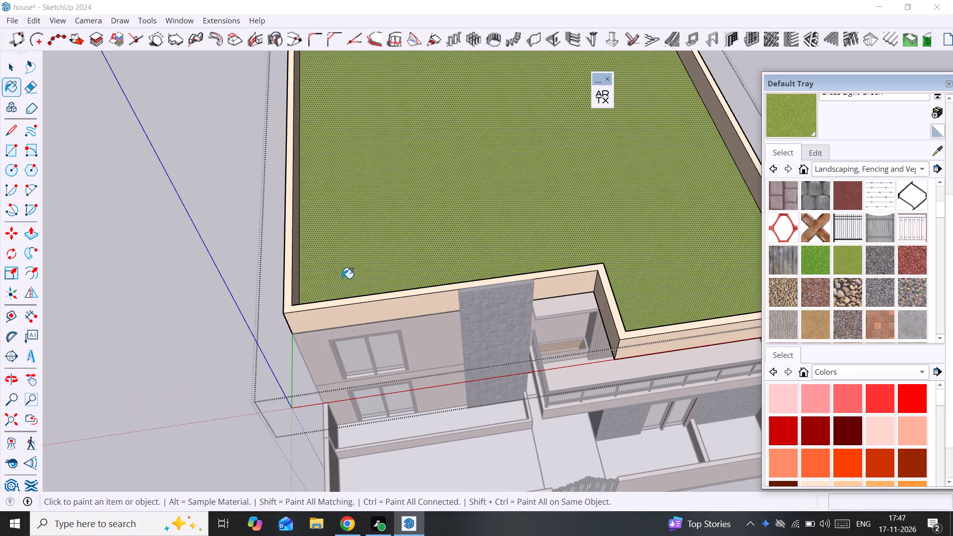
right_click(373, 215)
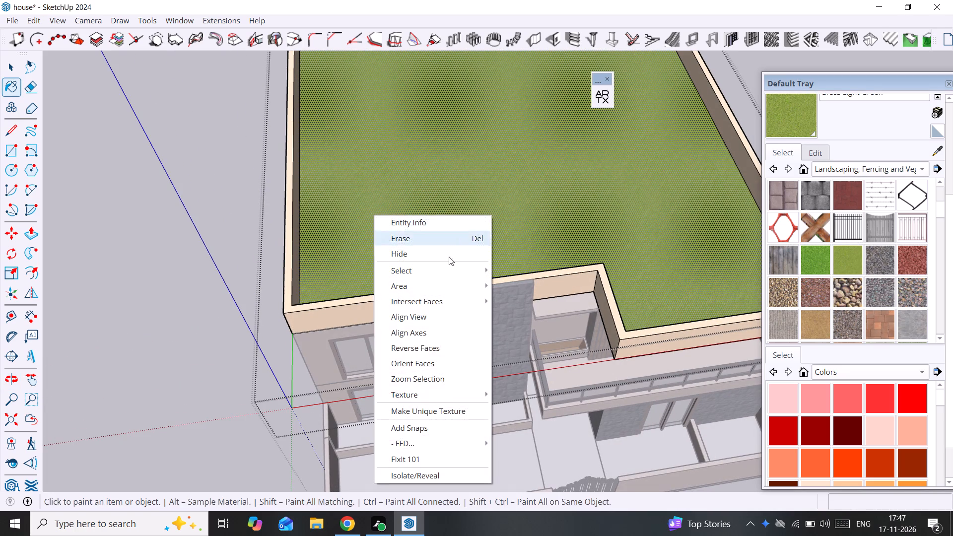
left_click(452, 395)
left_click(556, 397)
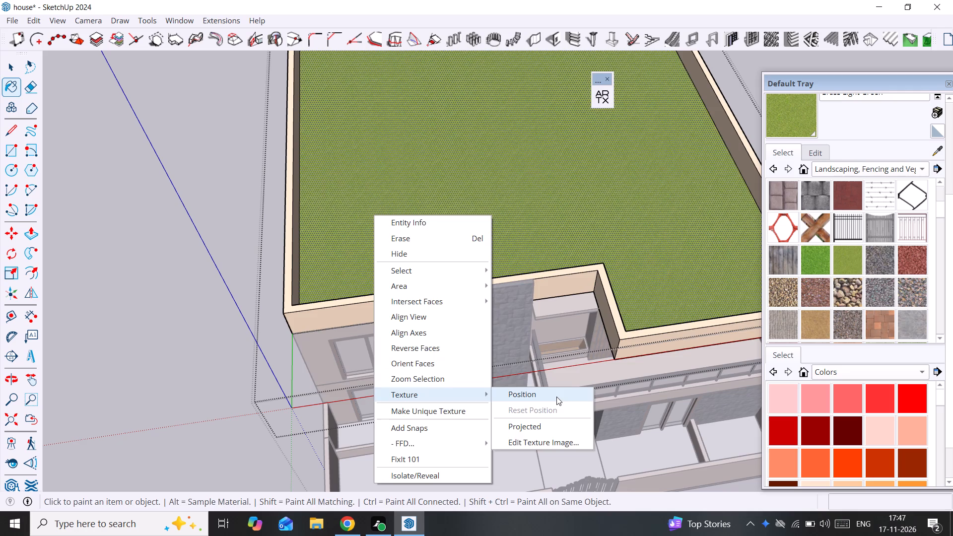
scroll(351, 321, "up", 5)
left_click_drag(354, 195, 332, 235)
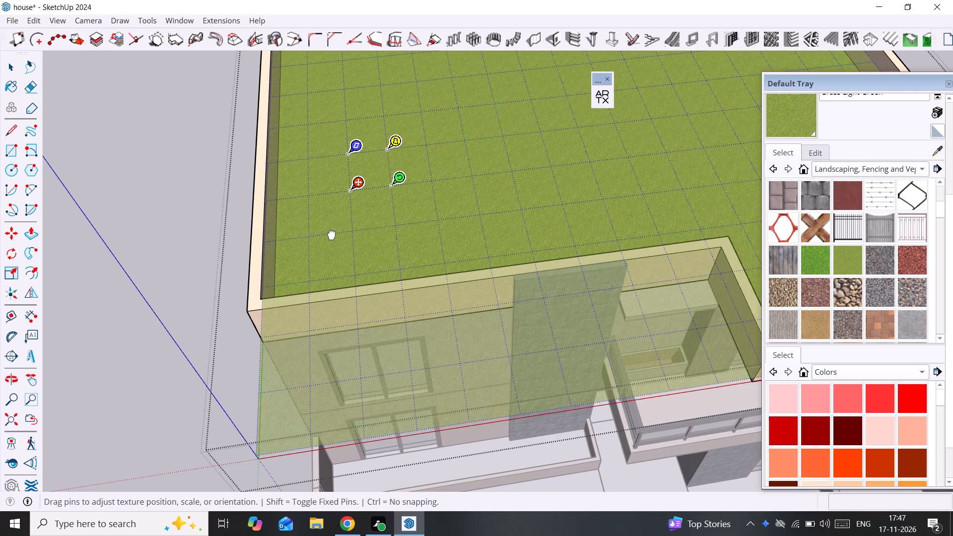
left_click_drag(332, 235, 272, 315)
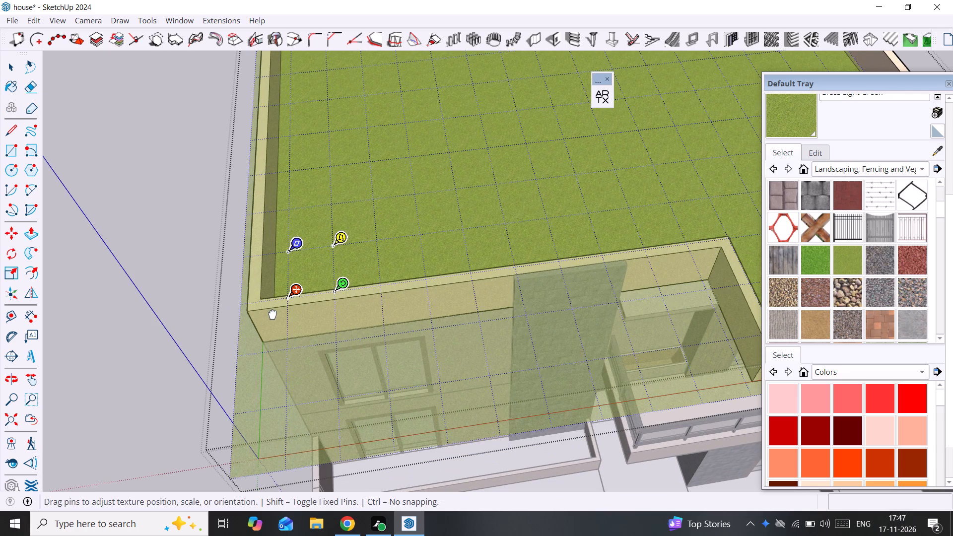
left_click_drag(272, 315, 277, 308)
middle_click_drag(277, 308, 251, 412)
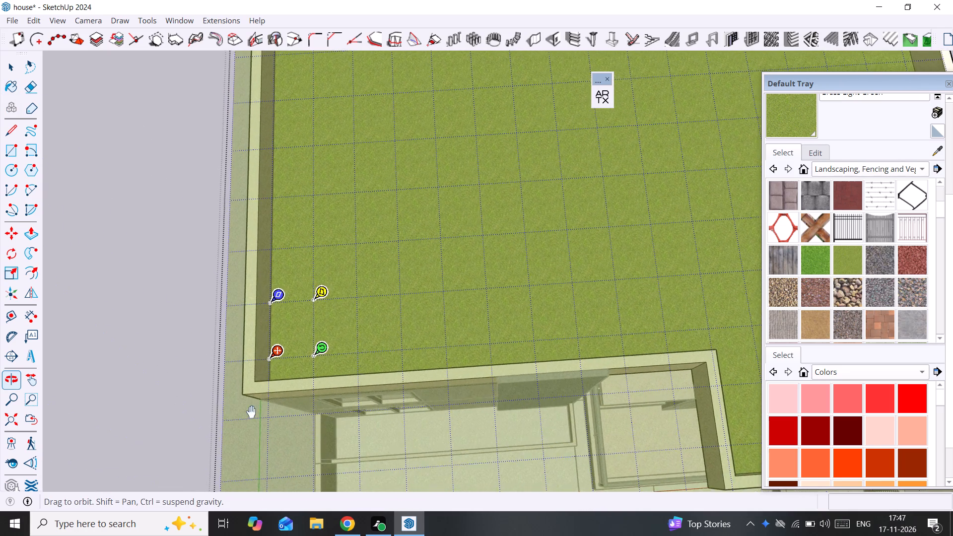
middle_click_drag(251, 412, 250, 419)
scroll(294, 371, "up", 7)
left_click_drag(273, 354, 274, 384)
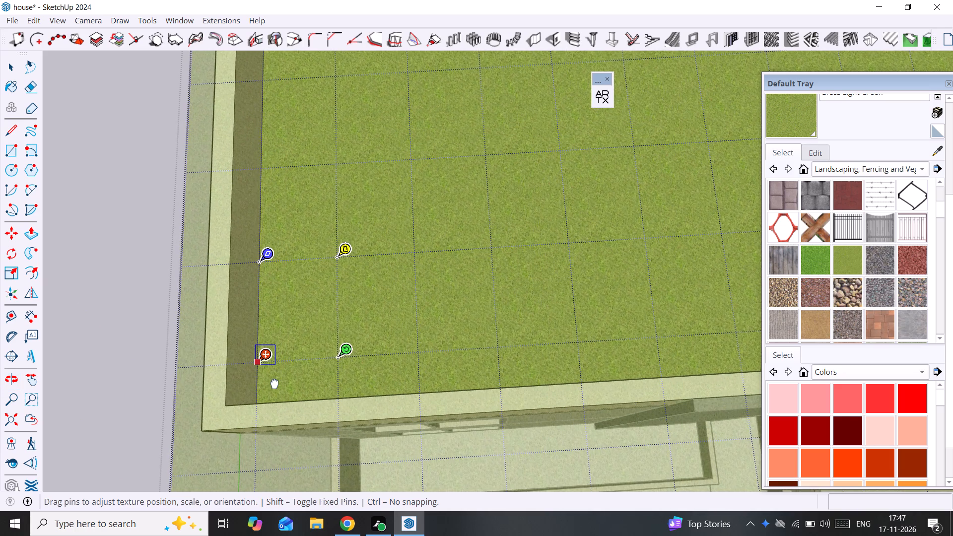
left_click_drag(274, 384, 275, 400)
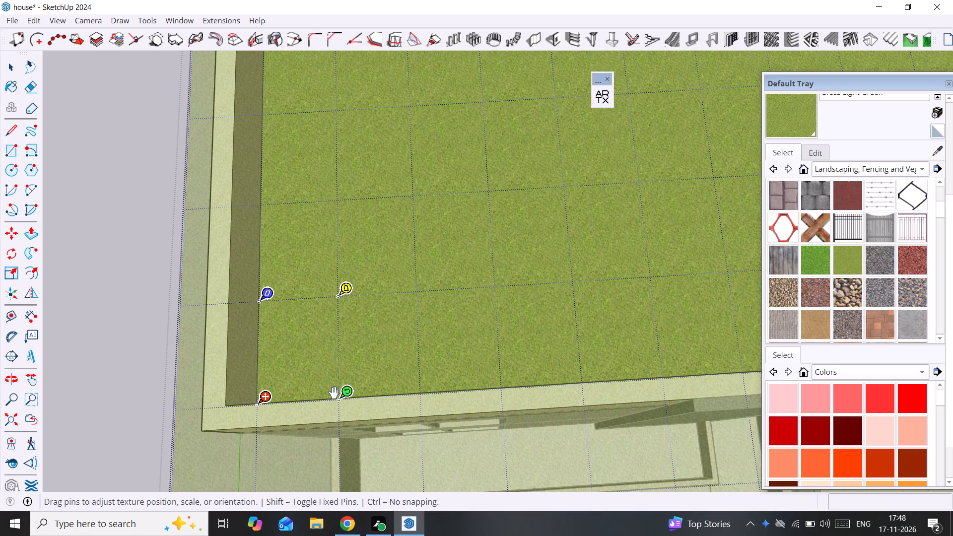
Enlarge the grass texture several times along the front parapet edge, accept it, and exit the nested groups.
left_click_drag(342, 395, 522, 386)
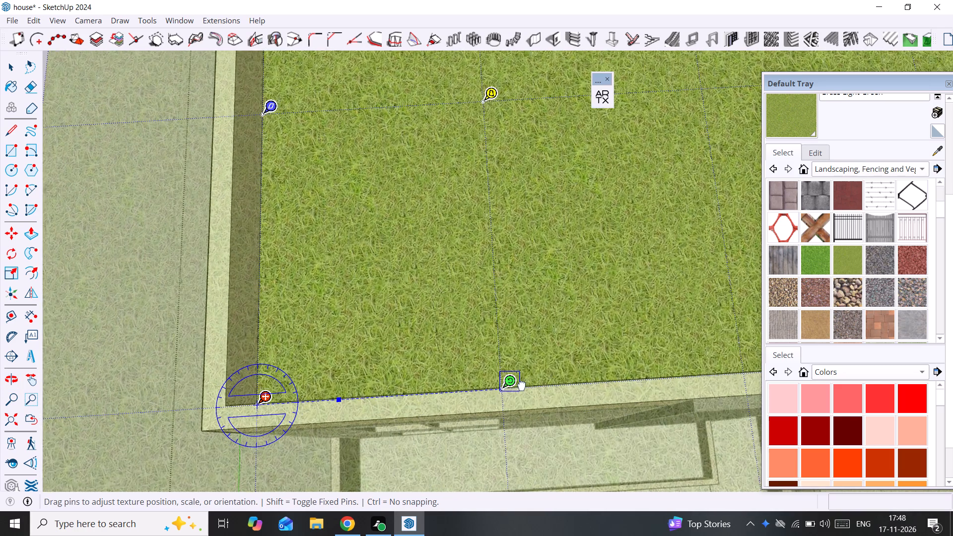
left_click_drag(522, 386, 635, 380)
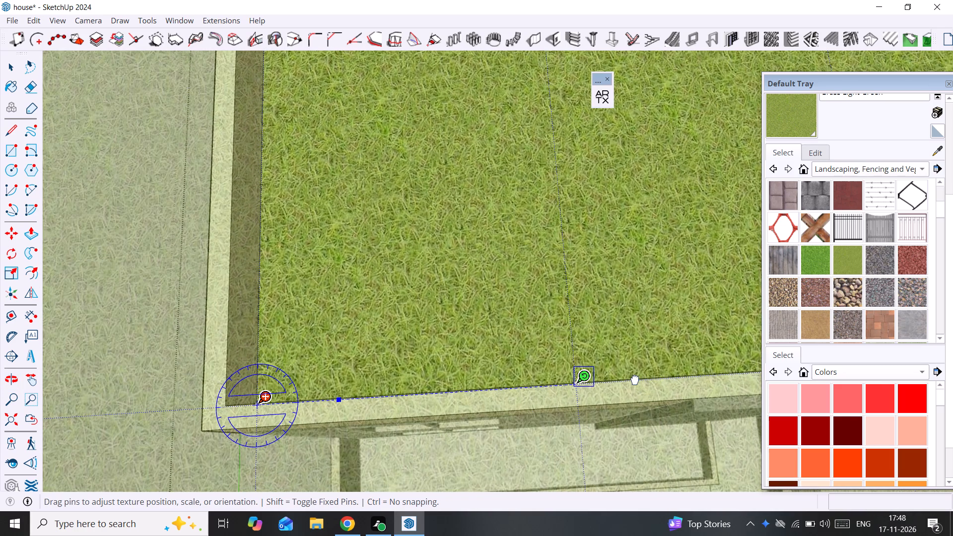
left_click_drag(635, 380, 668, 377)
key("space")
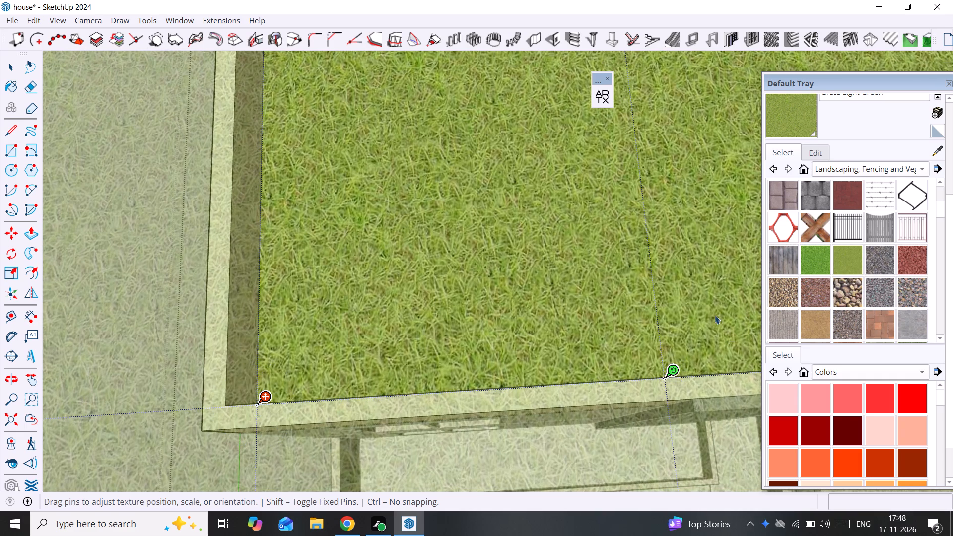
scroll(641, 288, "down", 4)
scroll(634, 281, "down", 20)
scroll(634, 281, "down", 4)
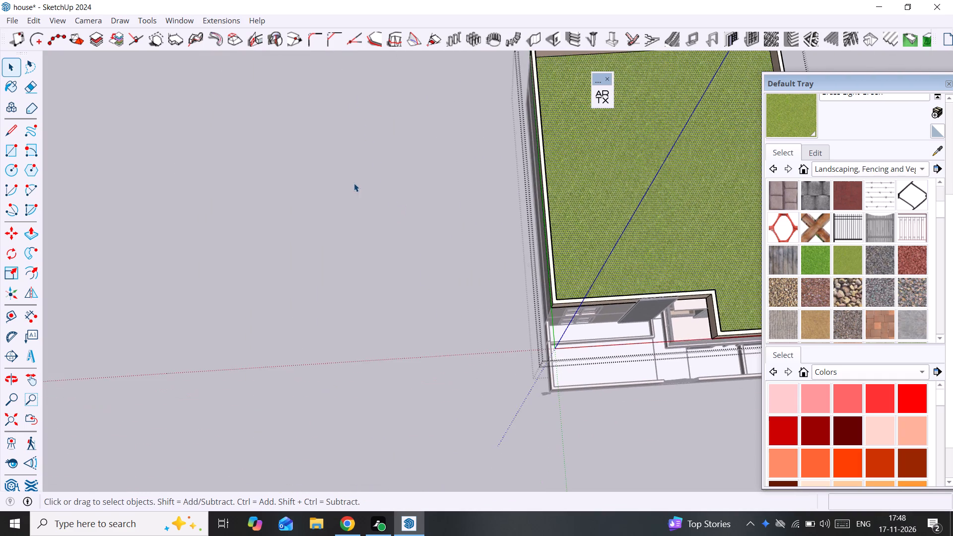
left_click(354, 183)
middle_click_drag(597, 260, 543, 72)
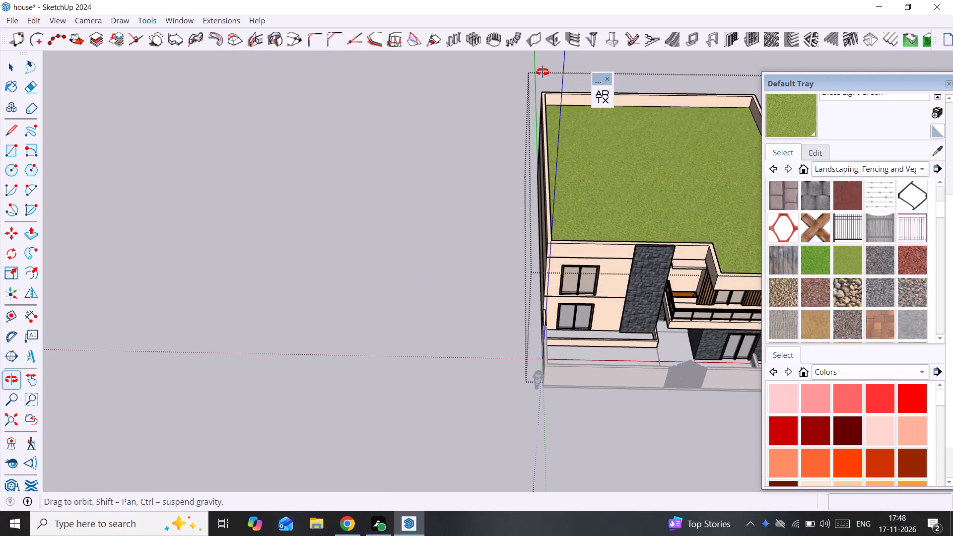
middle_click_drag(543, 72, 530, 66)
scroll(658, 207, "down", 3)
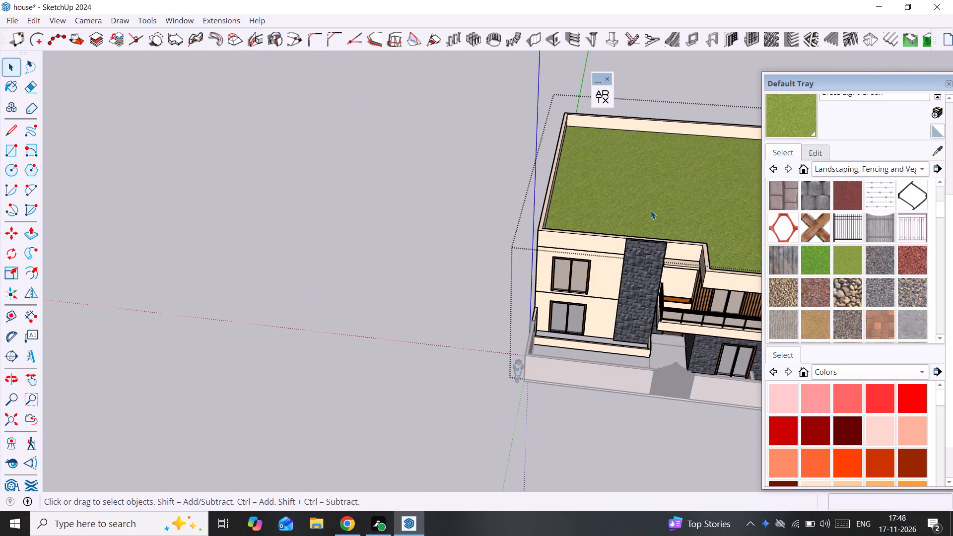
middle_click_drag(590, 211, 391, 225, "shift")
middle_click_drag(391, 225, 573, 207)
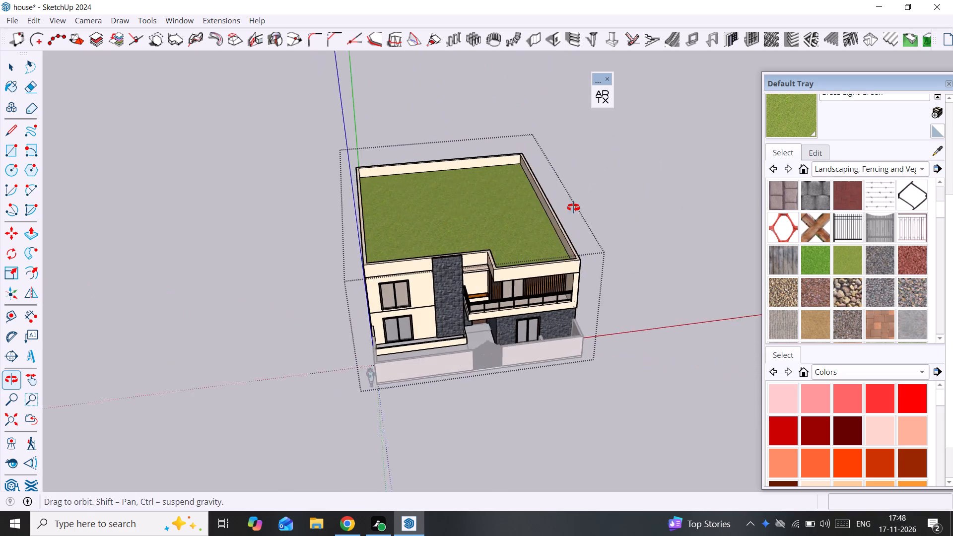
middle_click_drag(573, 207, 689, 173)
left_click(689, 173)
Examine the house's front, gate, boundary wall and grass roof from close up, from the side and from above.
scroll(516, 333, "up", 3)
middle_click_drag(503, 330, 492, 303)
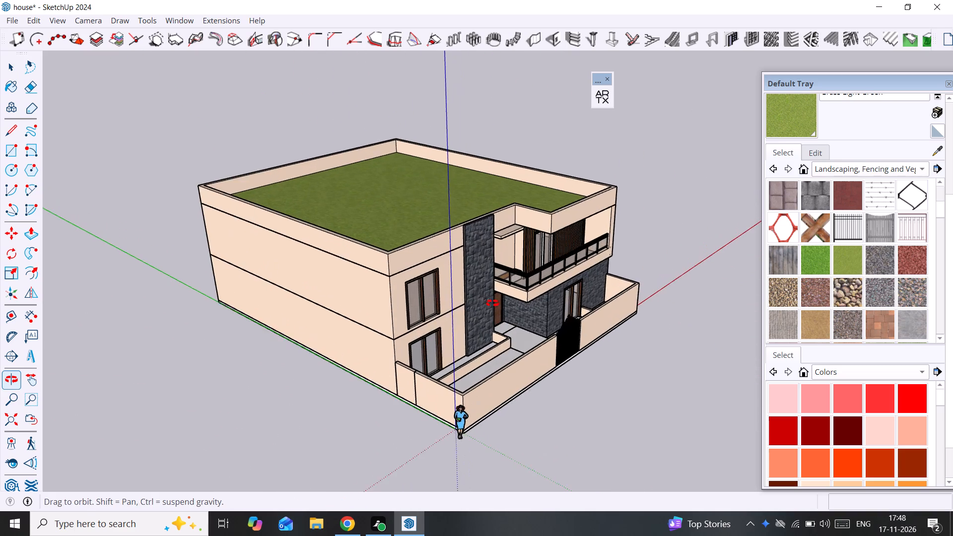
middle_click_drag(492, 303, 437, 267)
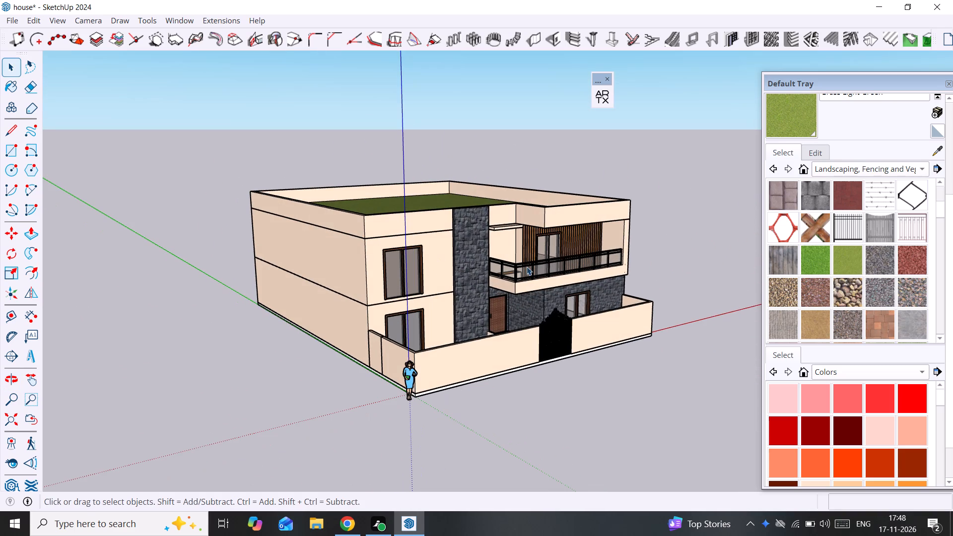
scroll(556, 327, "up", 9)
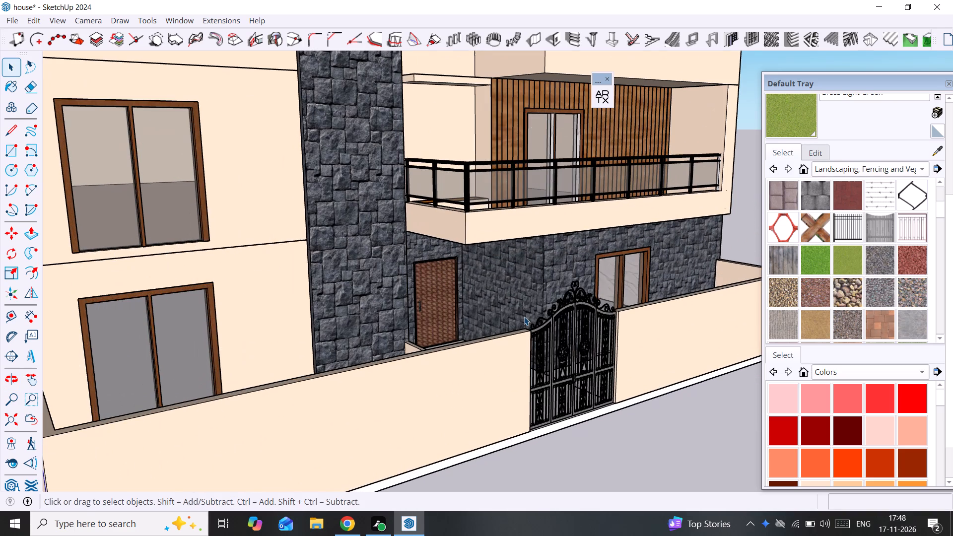
scroll(524, 316, "down", 3)
middle_click_drag(523, 316, 413, 320)
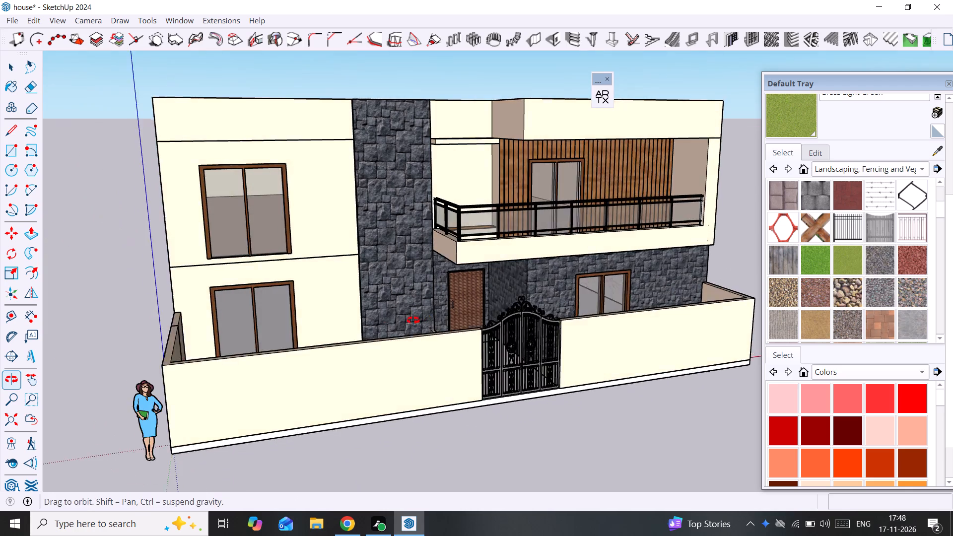
middle_click_drag(413, 320, 4, 323)
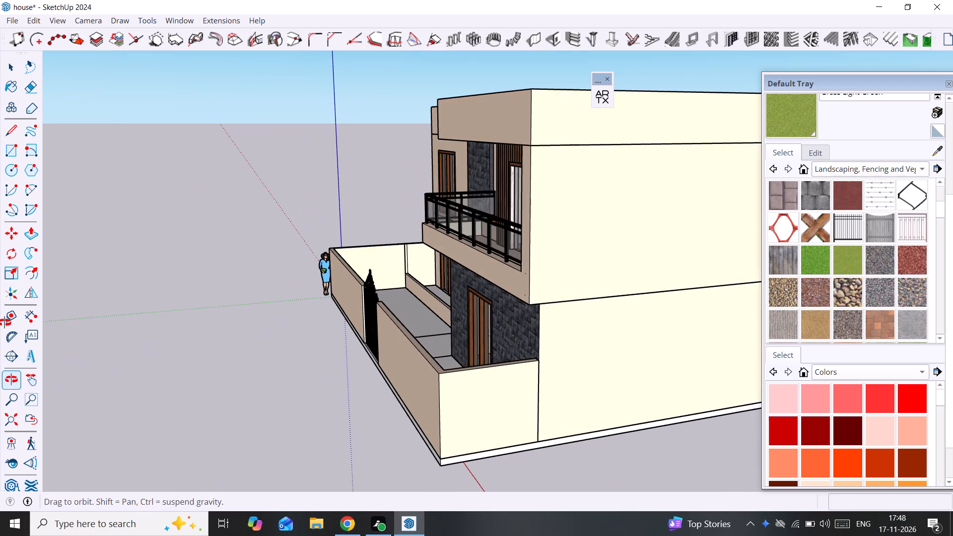
middle_click_drag(4, 323, 439, 382)
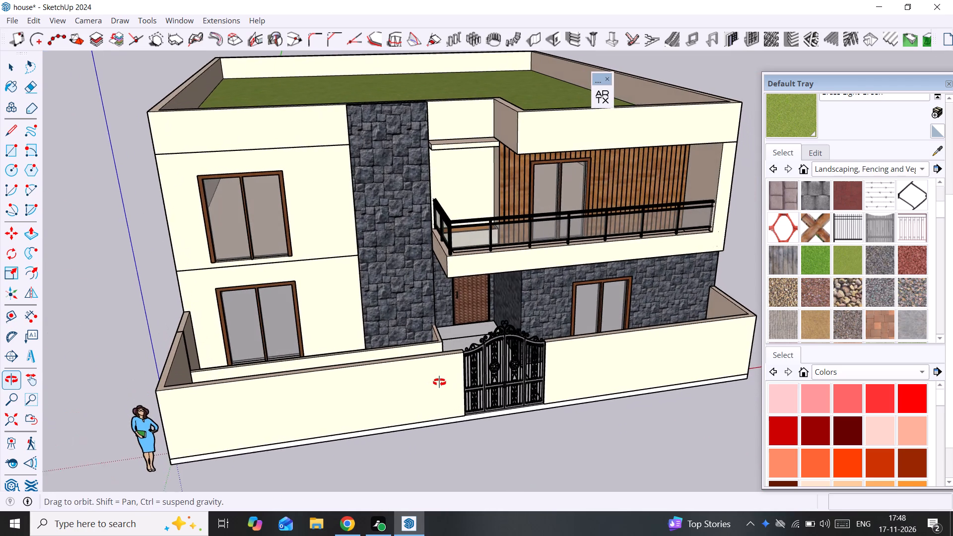
middle_click_drag(439, 382, 472, 266)
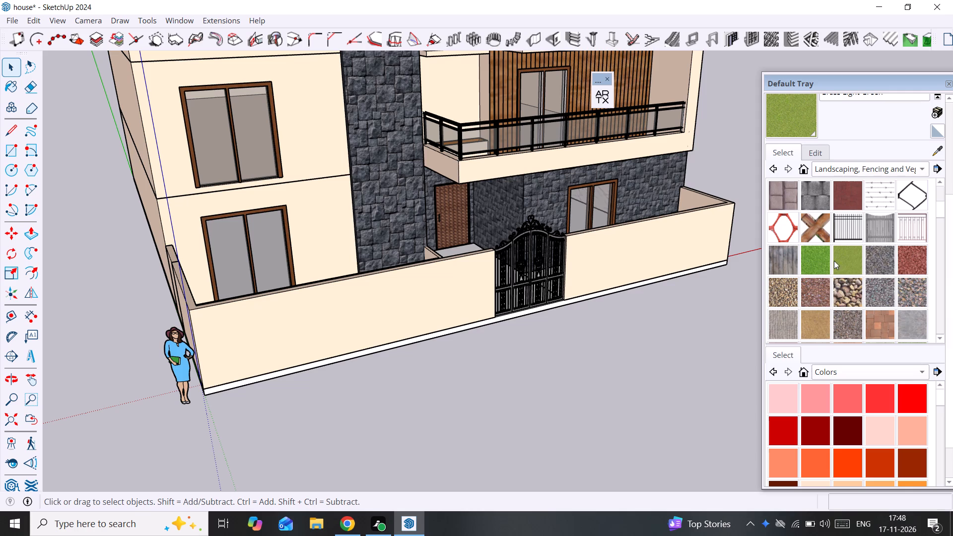
scroll(543, 210, "down", 3)
middle_click_drag(542, 217, 519, 289)
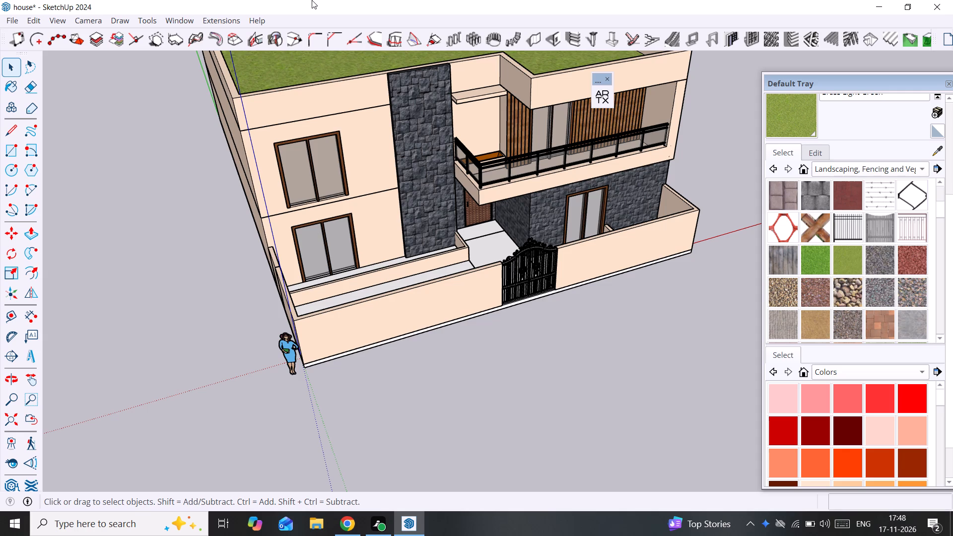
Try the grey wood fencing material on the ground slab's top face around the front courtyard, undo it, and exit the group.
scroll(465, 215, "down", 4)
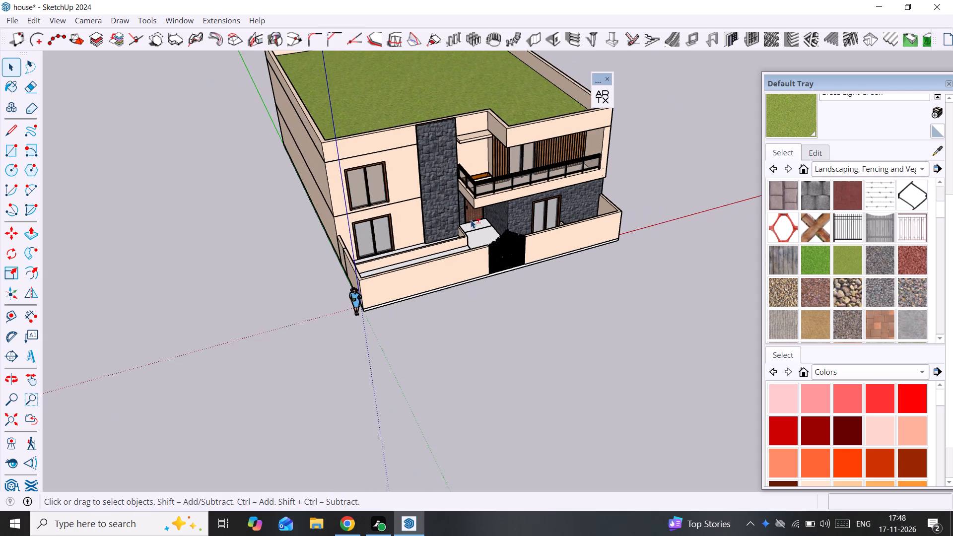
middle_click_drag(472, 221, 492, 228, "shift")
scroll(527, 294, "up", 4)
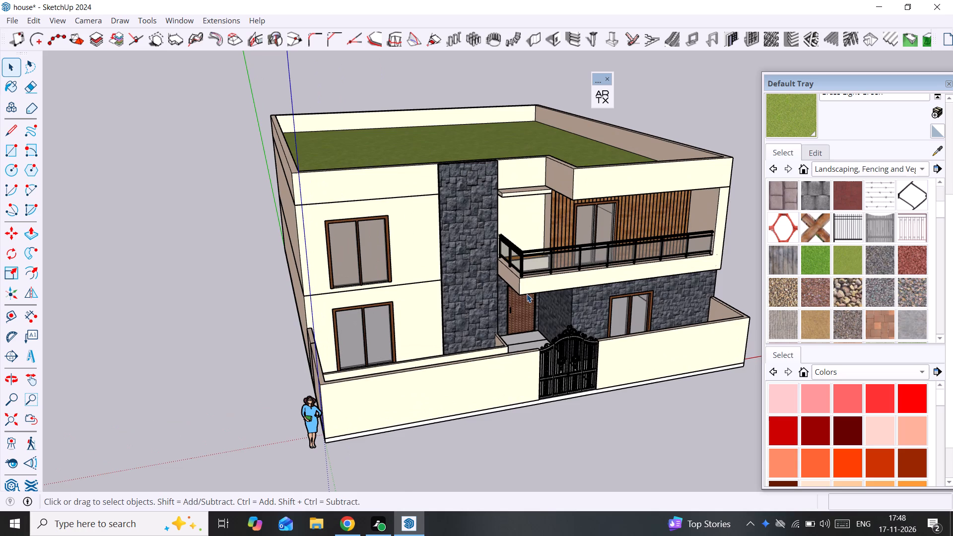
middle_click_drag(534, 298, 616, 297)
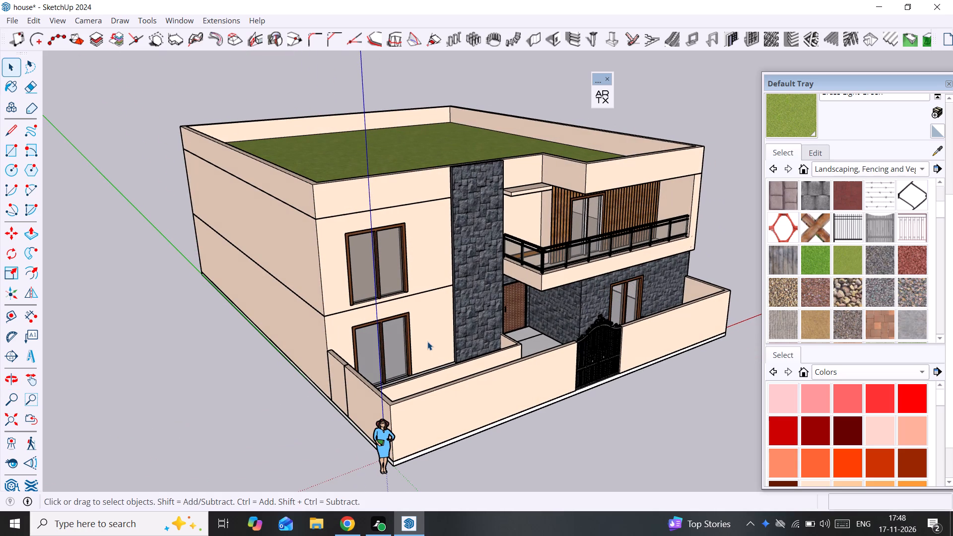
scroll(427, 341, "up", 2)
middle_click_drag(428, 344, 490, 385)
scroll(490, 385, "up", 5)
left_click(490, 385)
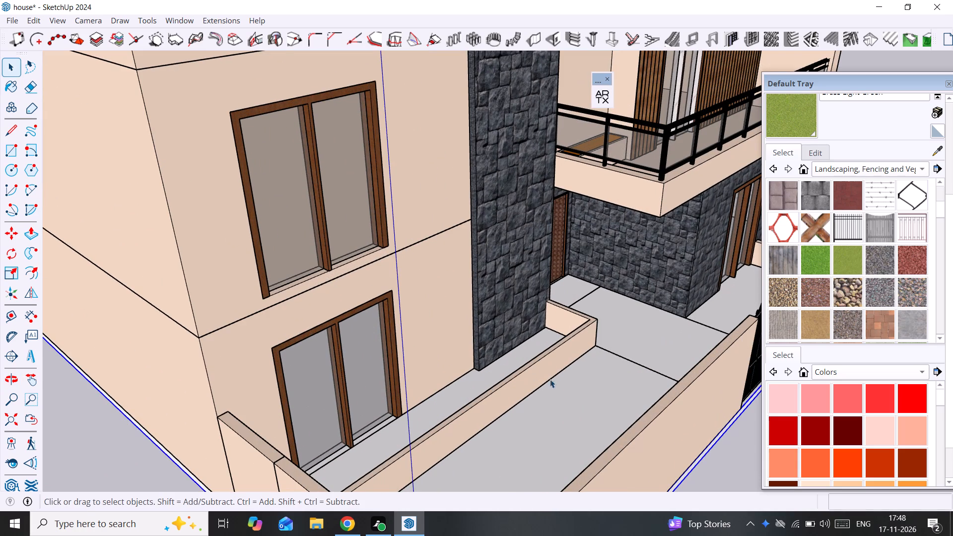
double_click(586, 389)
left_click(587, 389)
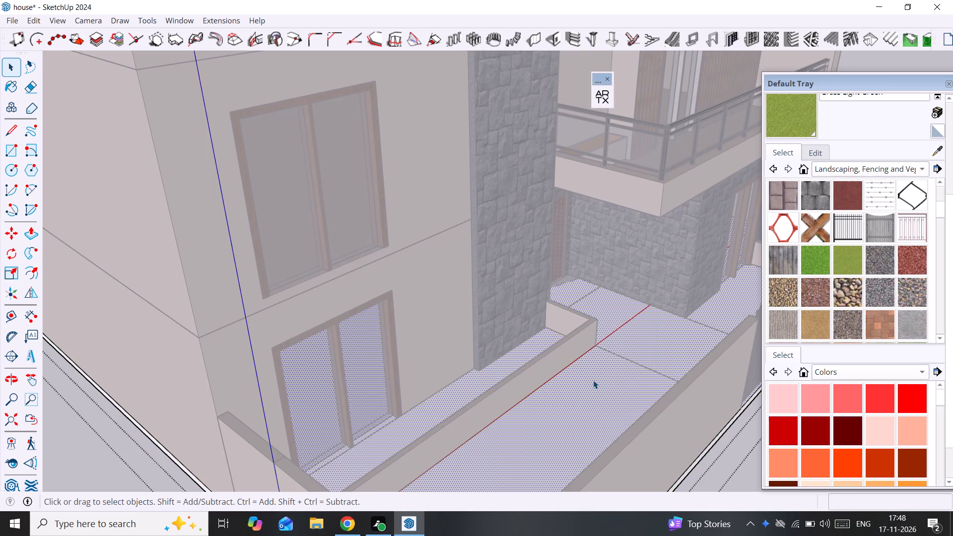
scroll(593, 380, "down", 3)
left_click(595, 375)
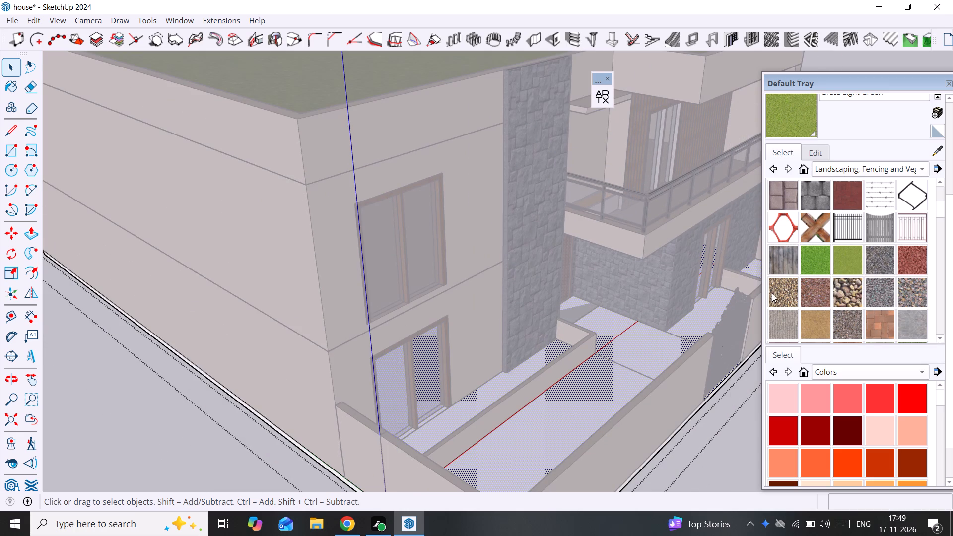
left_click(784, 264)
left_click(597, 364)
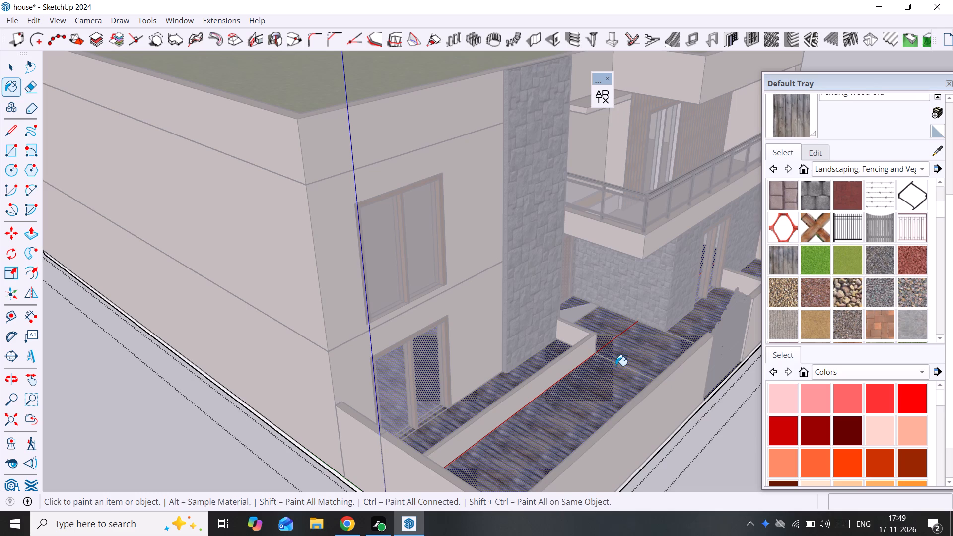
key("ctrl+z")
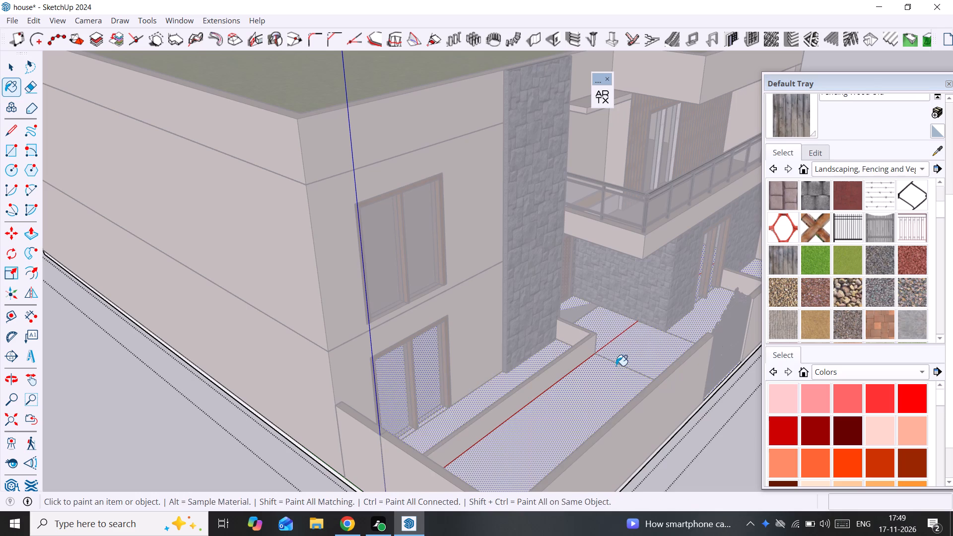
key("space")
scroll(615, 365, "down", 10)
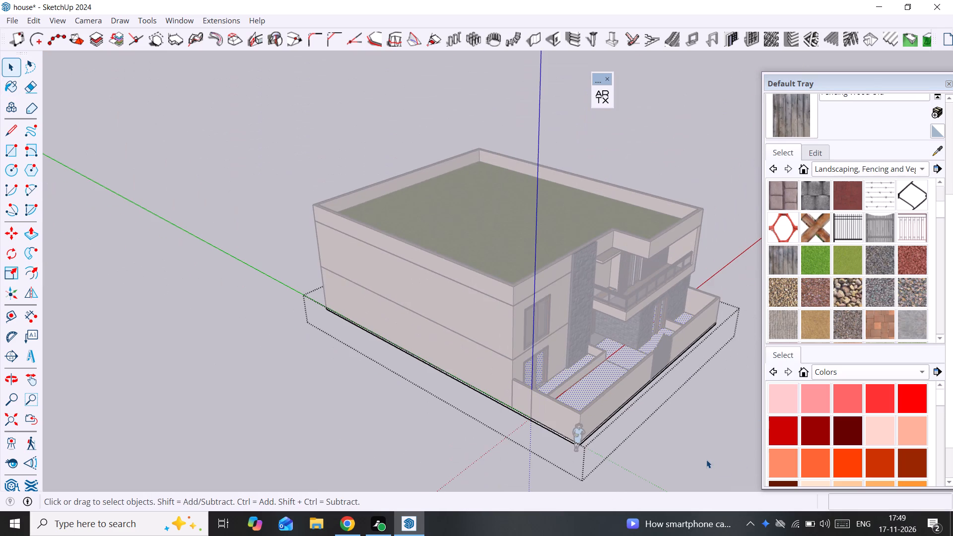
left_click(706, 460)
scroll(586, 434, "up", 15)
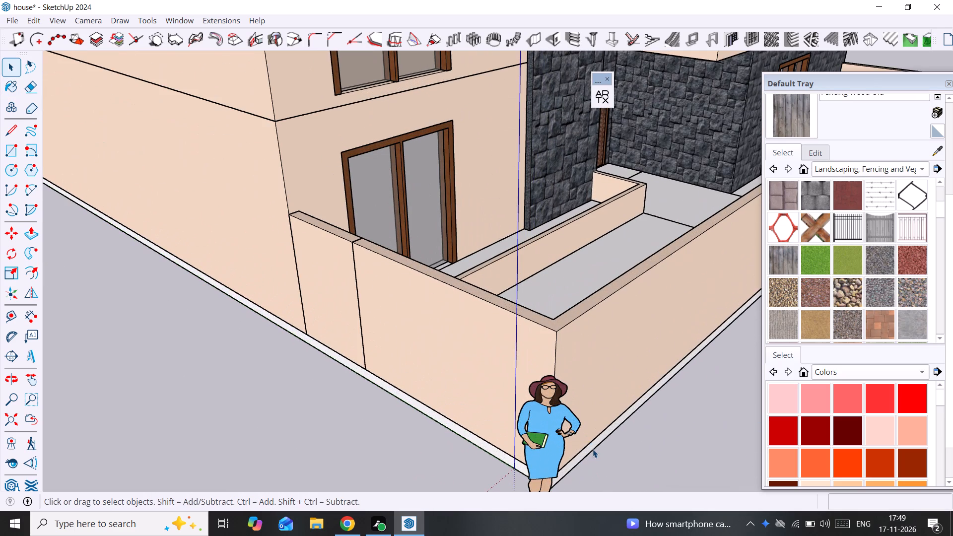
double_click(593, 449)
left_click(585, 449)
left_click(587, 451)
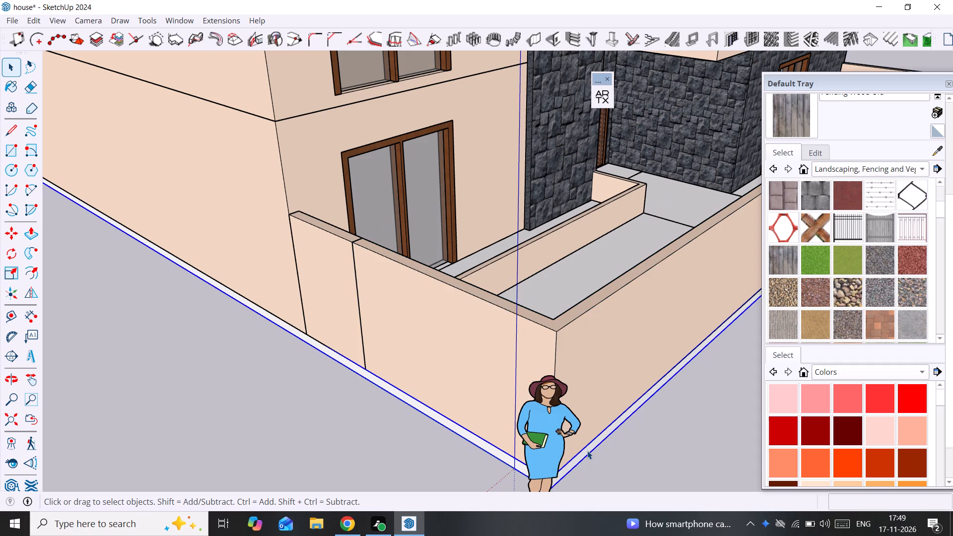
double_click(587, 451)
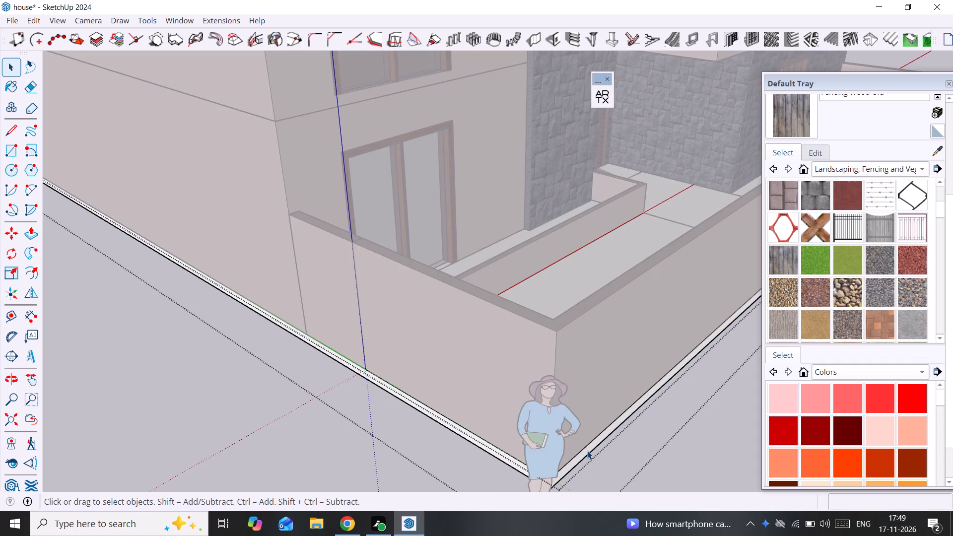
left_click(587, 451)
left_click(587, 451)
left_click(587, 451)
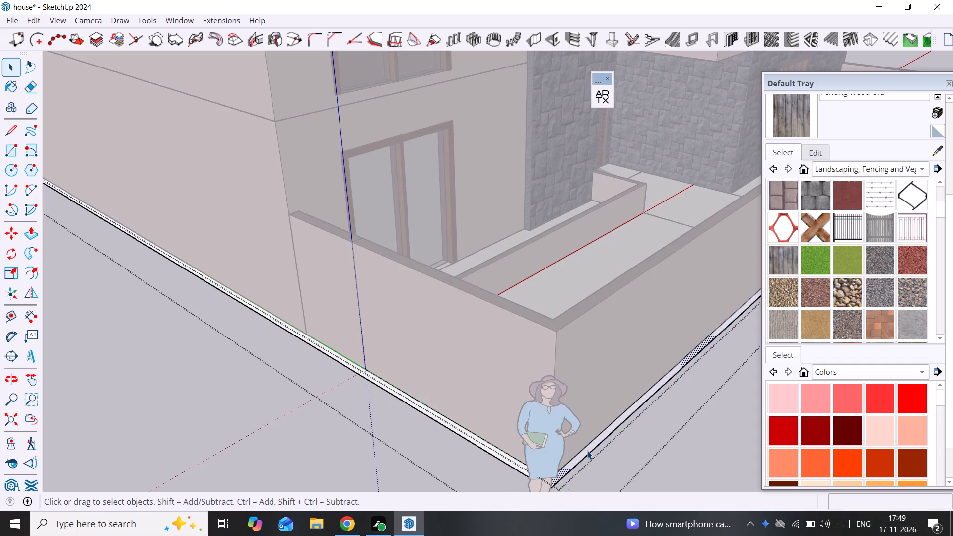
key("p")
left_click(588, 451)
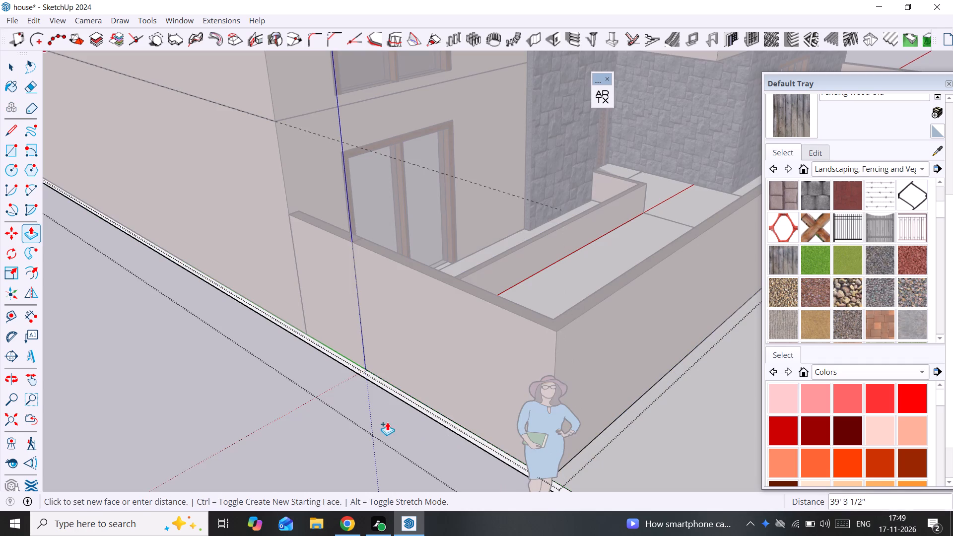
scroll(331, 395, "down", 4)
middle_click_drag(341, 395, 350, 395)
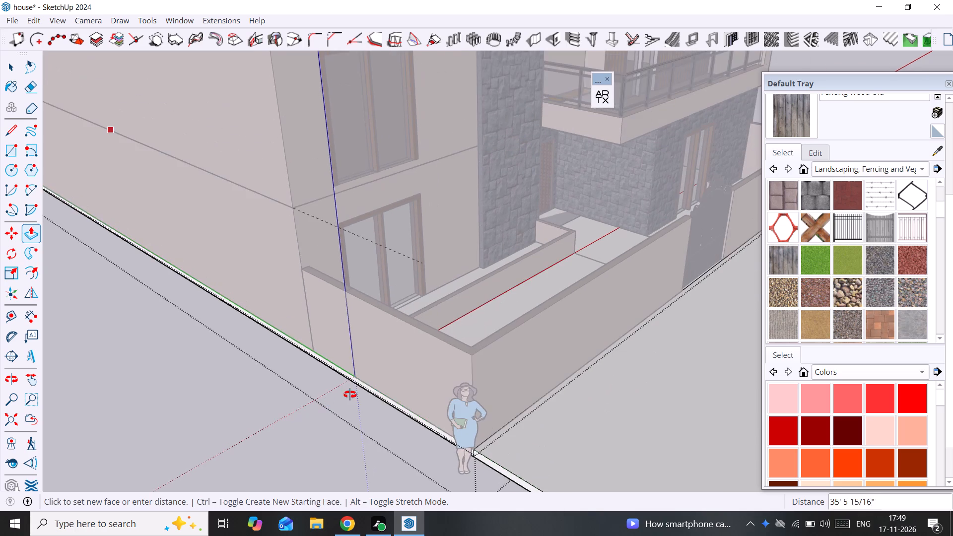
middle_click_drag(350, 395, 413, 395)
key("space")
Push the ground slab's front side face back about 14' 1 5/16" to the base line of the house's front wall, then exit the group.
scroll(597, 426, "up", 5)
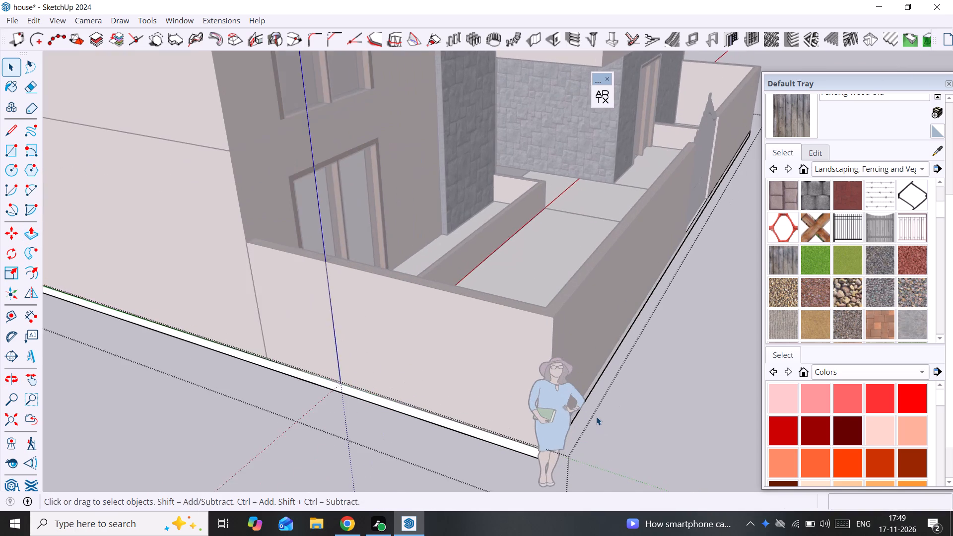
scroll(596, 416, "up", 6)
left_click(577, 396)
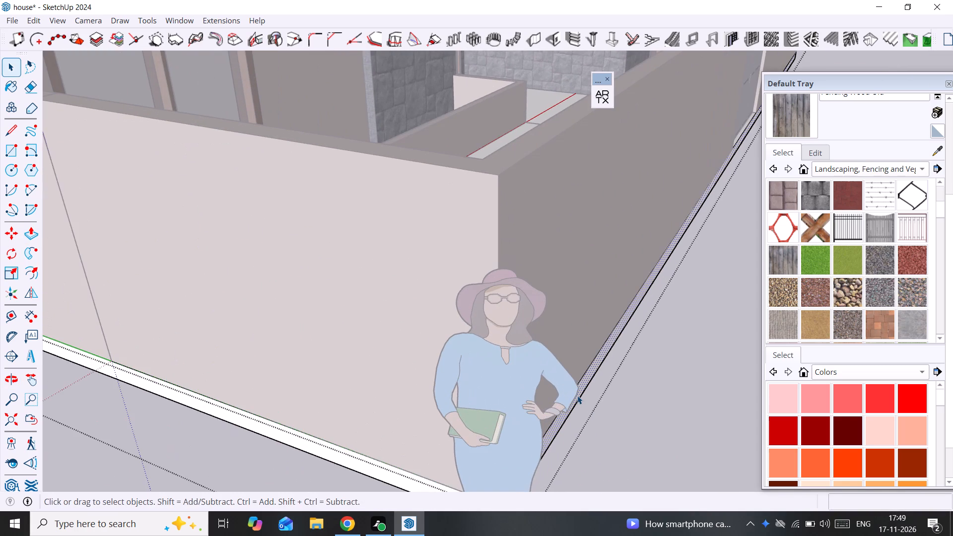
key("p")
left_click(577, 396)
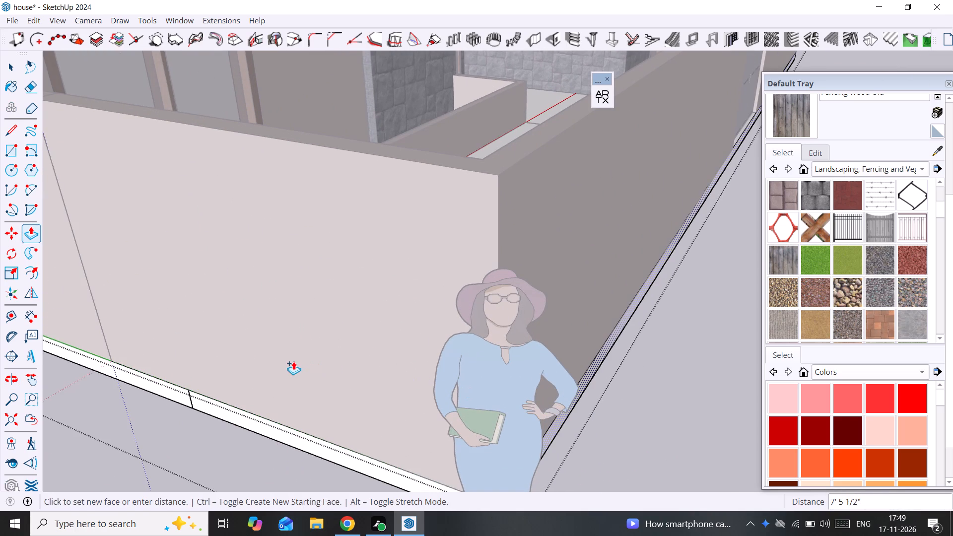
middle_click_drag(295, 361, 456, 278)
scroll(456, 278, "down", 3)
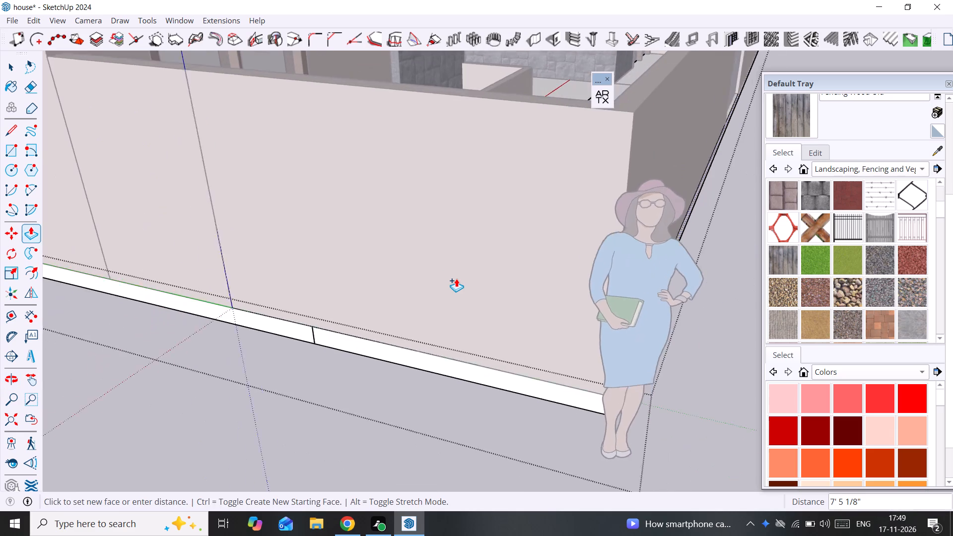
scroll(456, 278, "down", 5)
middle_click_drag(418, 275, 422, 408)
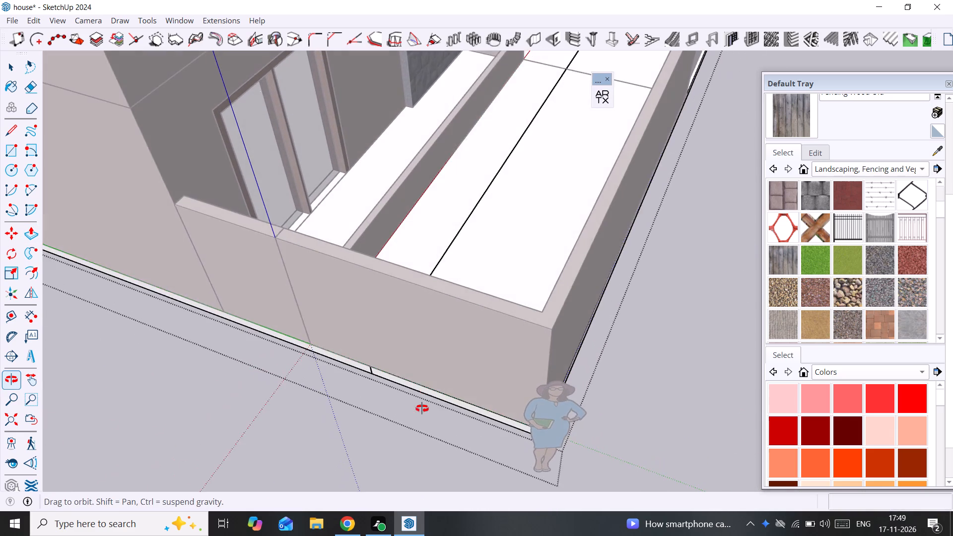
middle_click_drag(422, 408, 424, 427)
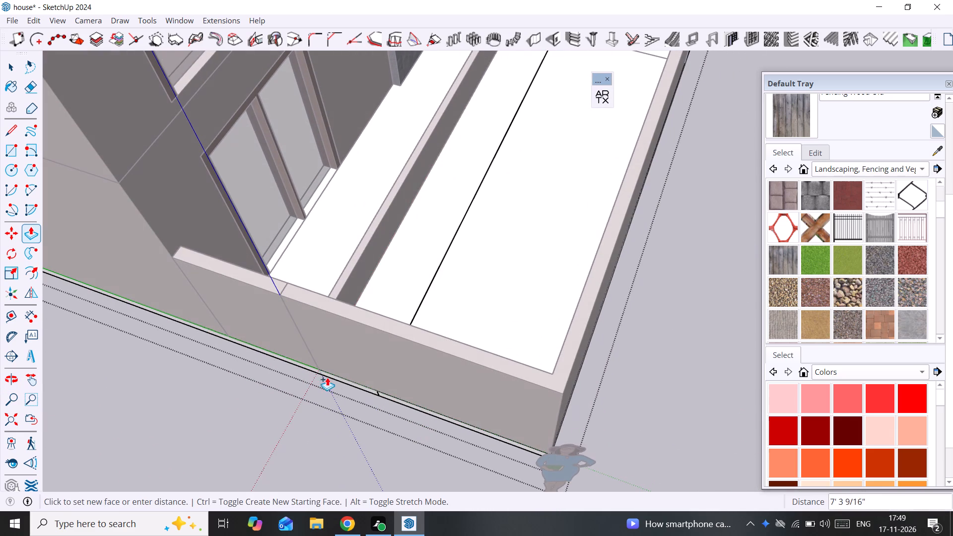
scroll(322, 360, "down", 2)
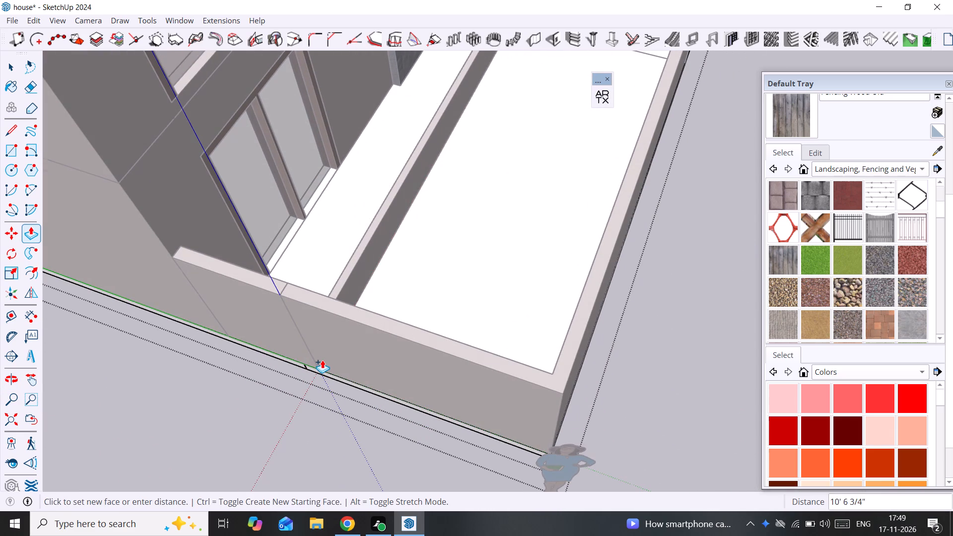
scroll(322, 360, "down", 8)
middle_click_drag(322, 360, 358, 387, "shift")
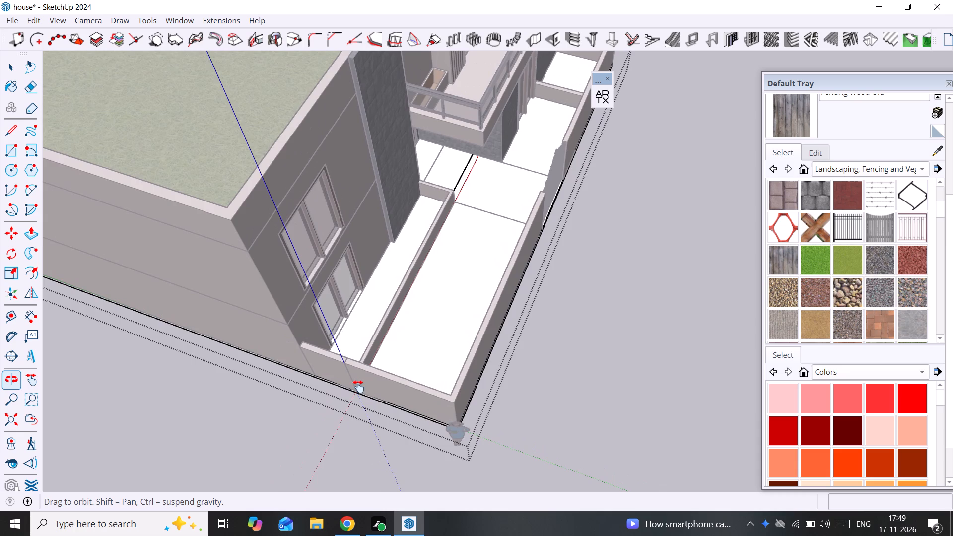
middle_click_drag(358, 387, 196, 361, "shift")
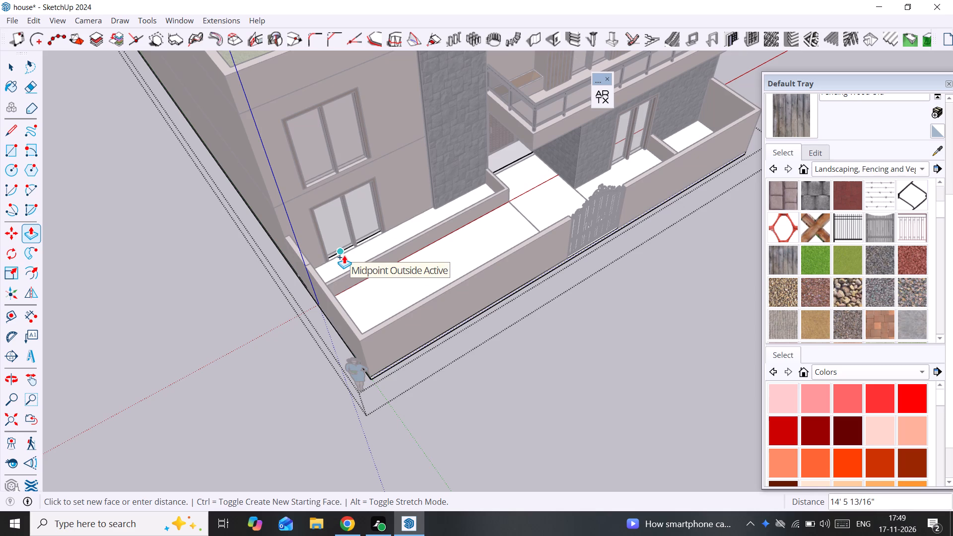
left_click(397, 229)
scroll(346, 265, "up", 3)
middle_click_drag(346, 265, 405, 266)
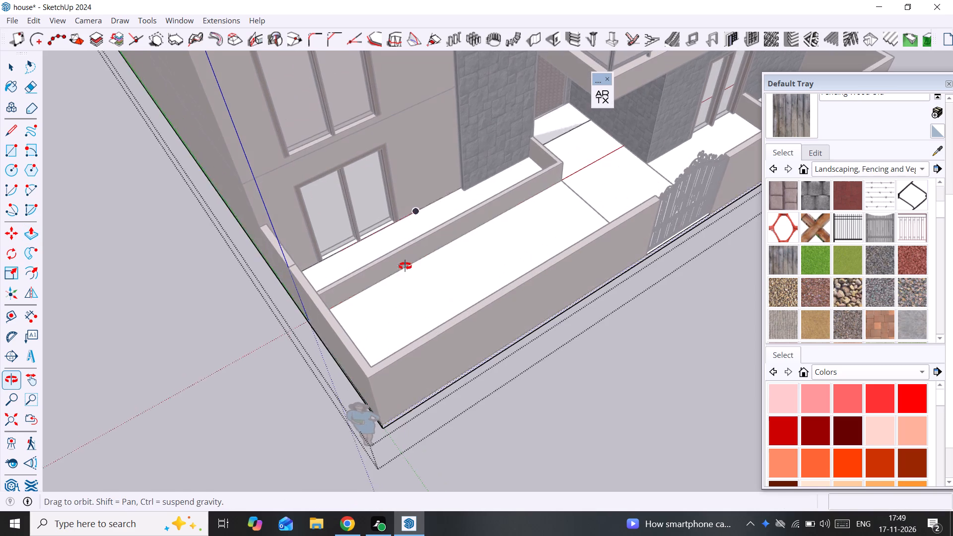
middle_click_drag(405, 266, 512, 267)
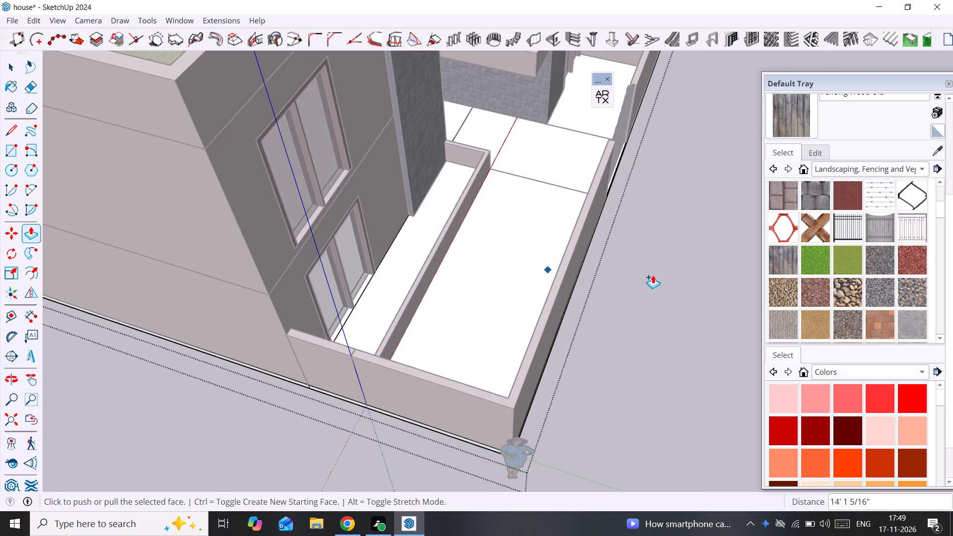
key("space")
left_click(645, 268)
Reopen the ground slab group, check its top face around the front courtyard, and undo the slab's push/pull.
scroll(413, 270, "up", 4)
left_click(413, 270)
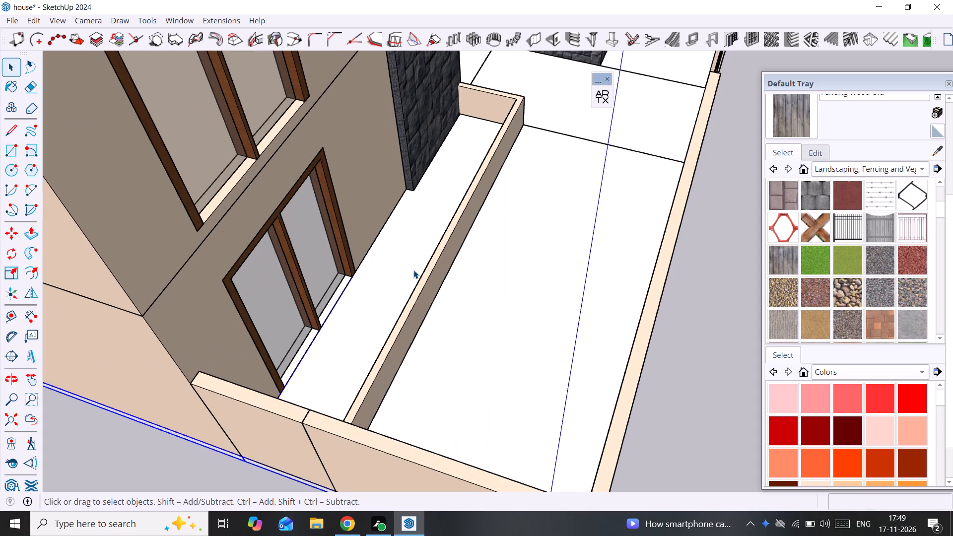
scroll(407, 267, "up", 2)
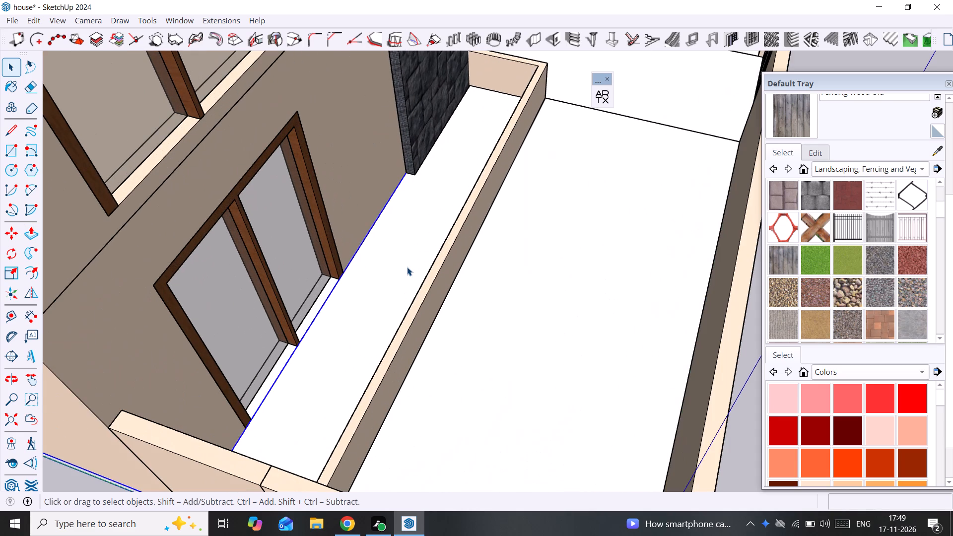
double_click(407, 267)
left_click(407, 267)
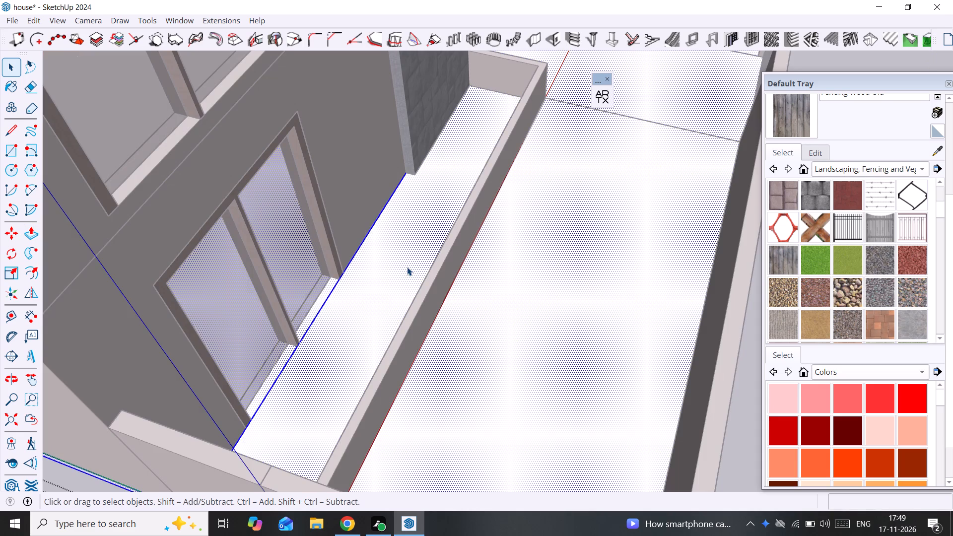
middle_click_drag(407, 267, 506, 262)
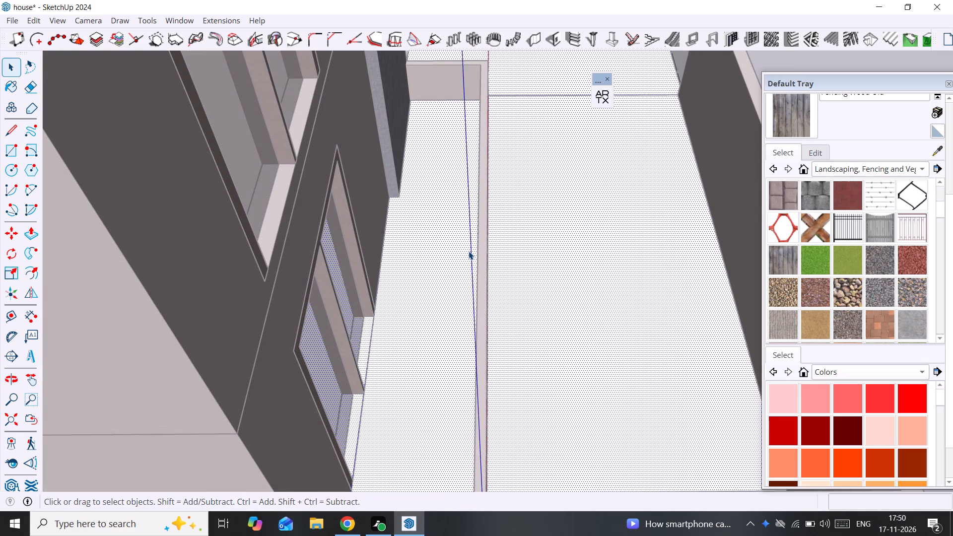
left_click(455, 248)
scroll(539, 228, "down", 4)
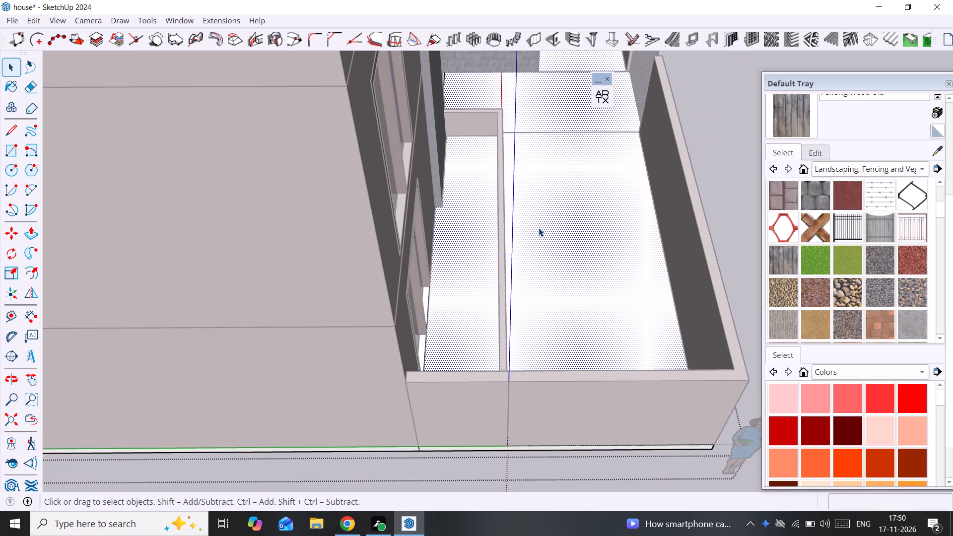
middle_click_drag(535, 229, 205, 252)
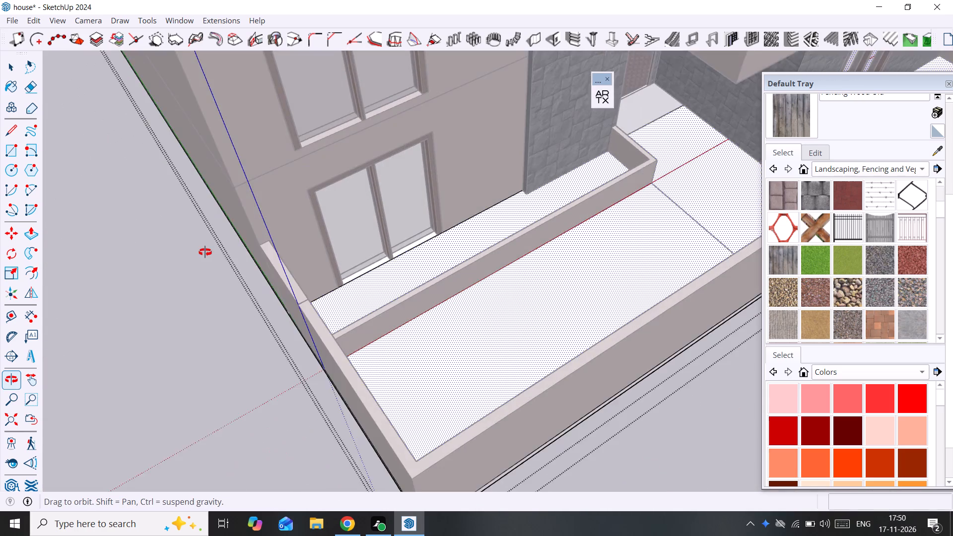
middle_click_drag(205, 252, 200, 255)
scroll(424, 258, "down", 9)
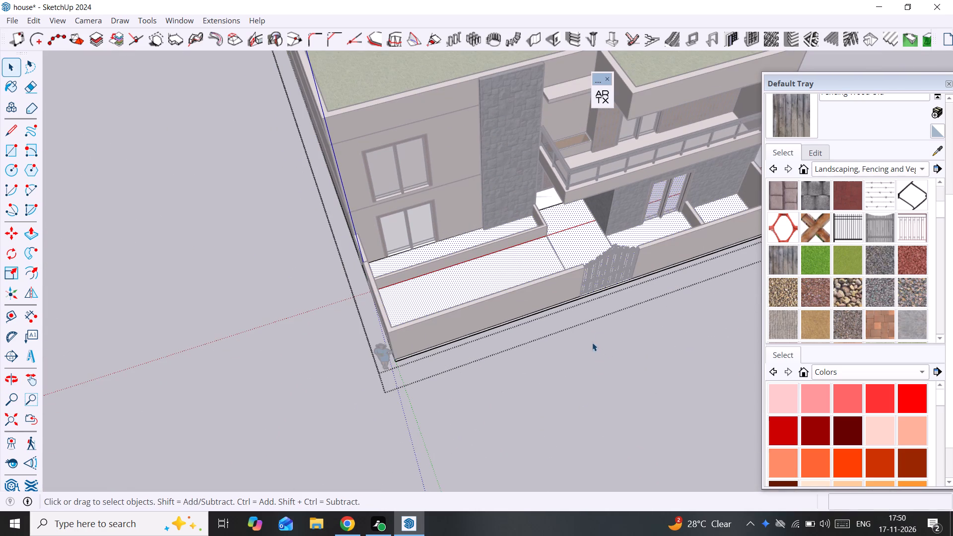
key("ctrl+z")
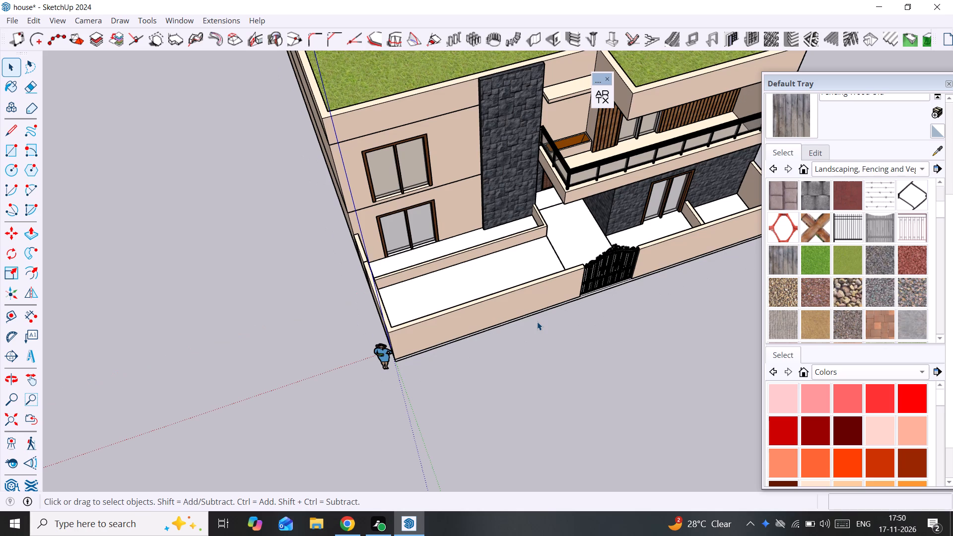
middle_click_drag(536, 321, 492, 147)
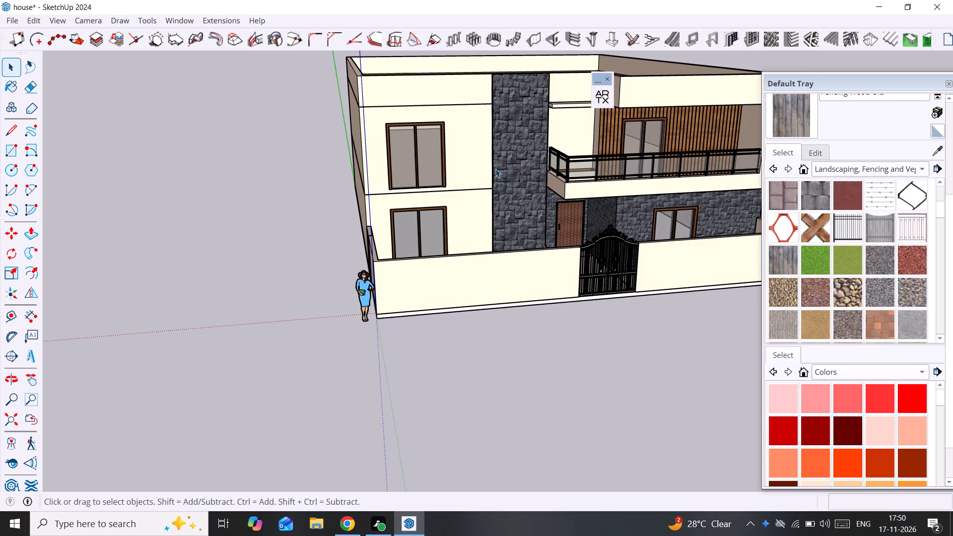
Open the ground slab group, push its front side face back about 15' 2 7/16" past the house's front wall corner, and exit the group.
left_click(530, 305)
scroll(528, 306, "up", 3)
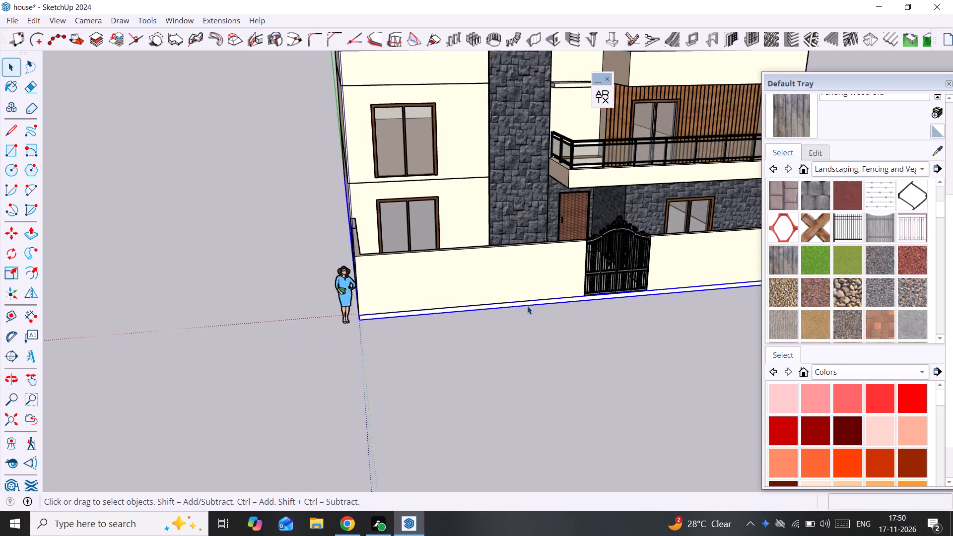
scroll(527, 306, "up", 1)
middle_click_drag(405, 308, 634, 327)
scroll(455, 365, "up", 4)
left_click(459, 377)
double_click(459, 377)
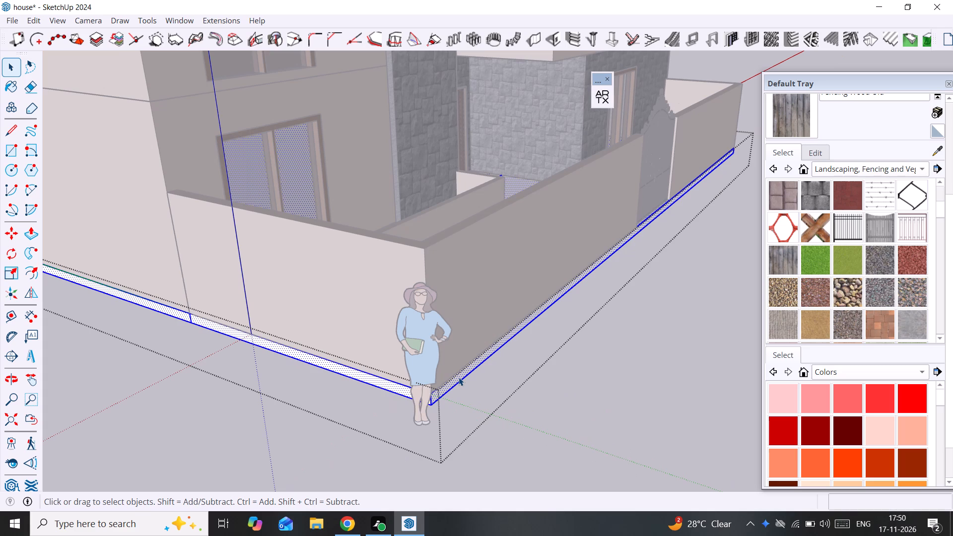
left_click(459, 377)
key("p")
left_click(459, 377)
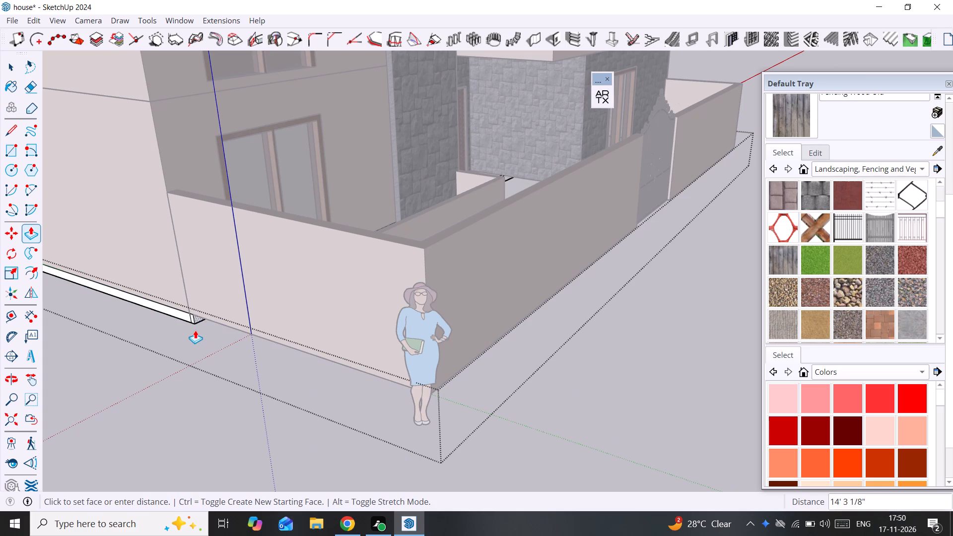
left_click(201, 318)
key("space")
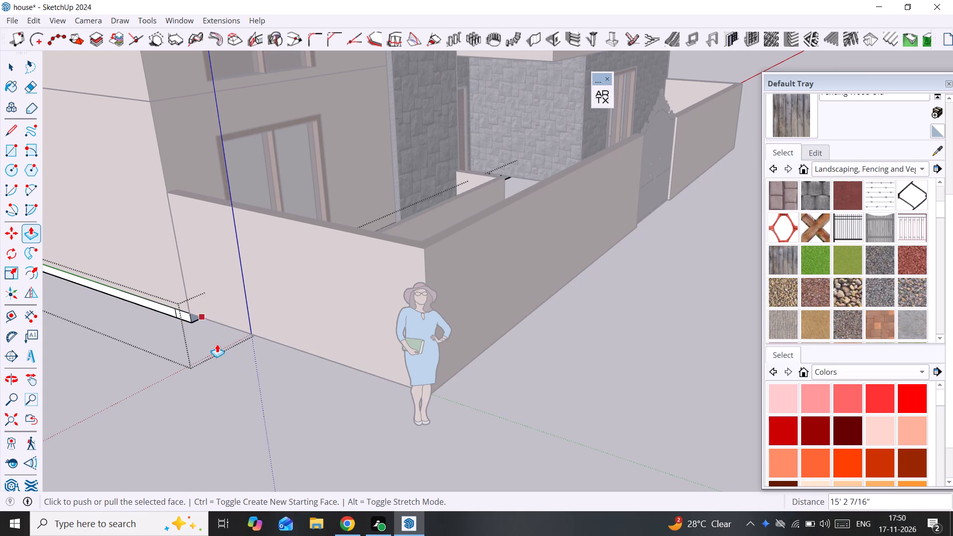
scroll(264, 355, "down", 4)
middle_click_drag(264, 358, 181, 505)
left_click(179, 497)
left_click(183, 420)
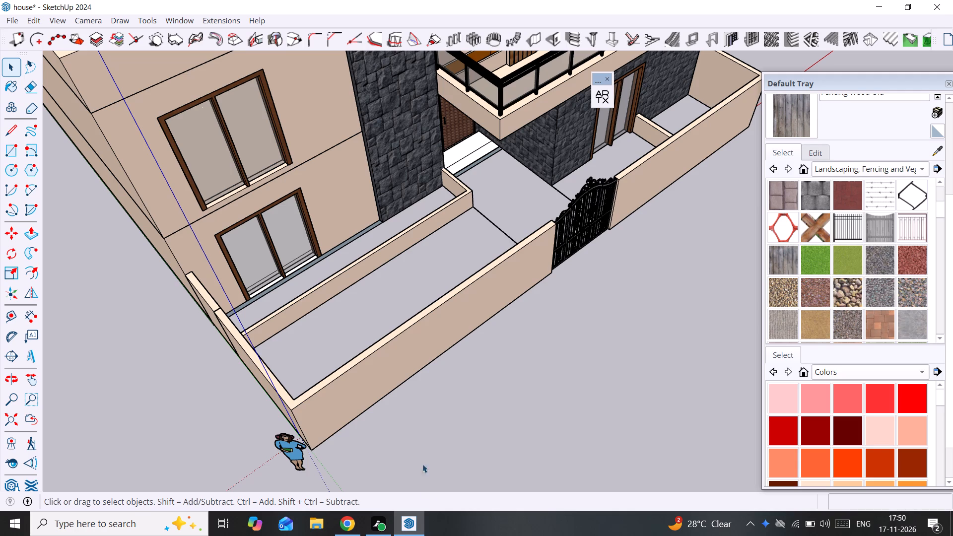
Reopen the ground slab group and examine its front edge along the house wall, the entrance and the side corner.
scroll(292, 307, "up", 3)
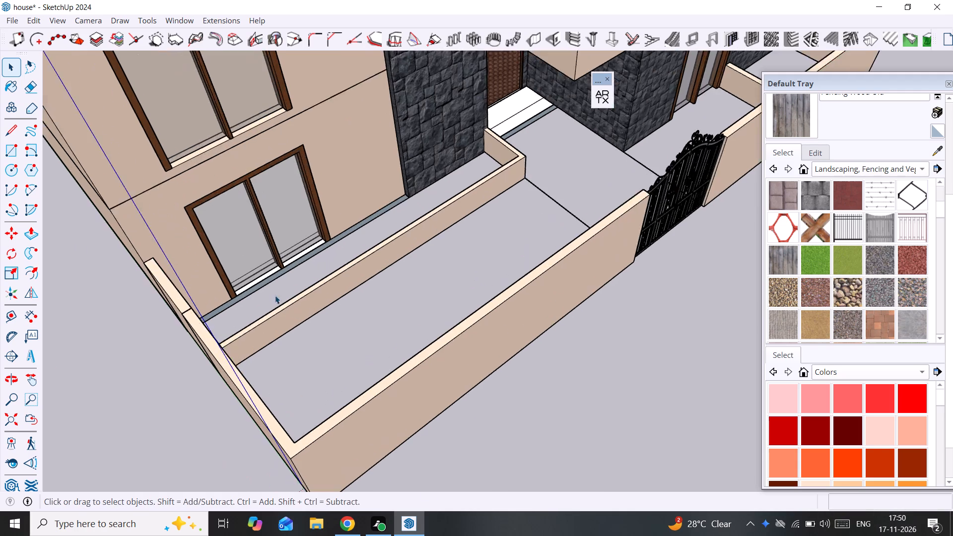
scroll(260, 285, "up", 8)
left_click(258, 298)
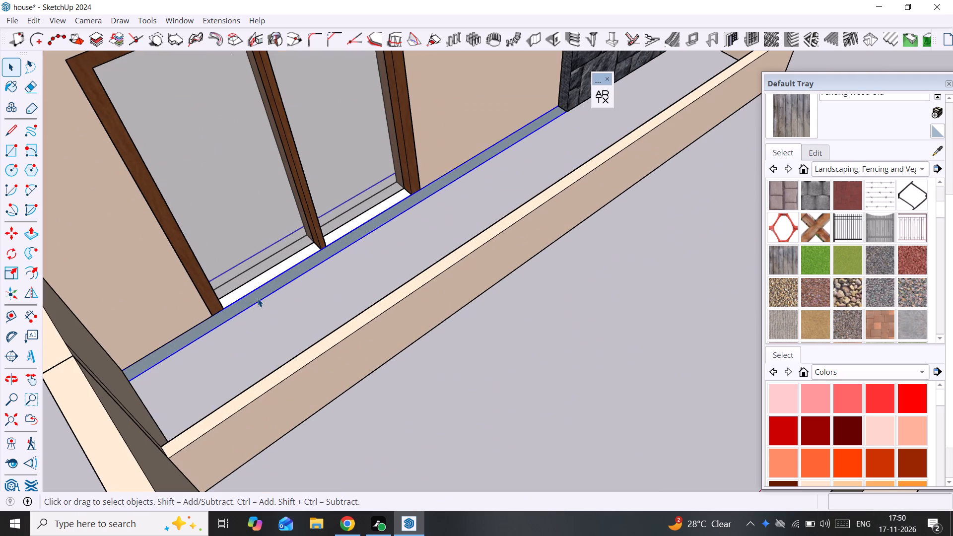
scroll(258, 298, "down", 3)
double_click(258, 298)
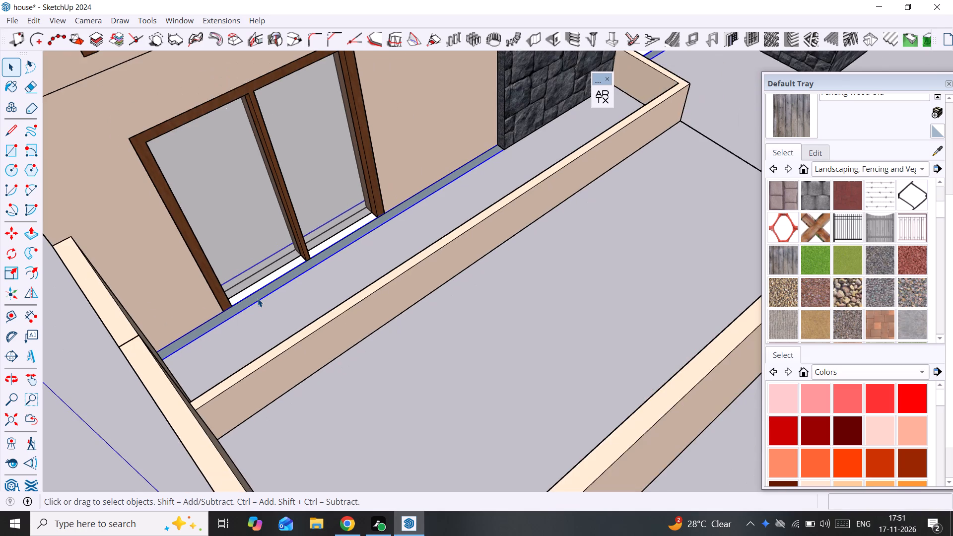
scroll(294, 274, "down", 4)
scroll(574, 128, "up", 1)
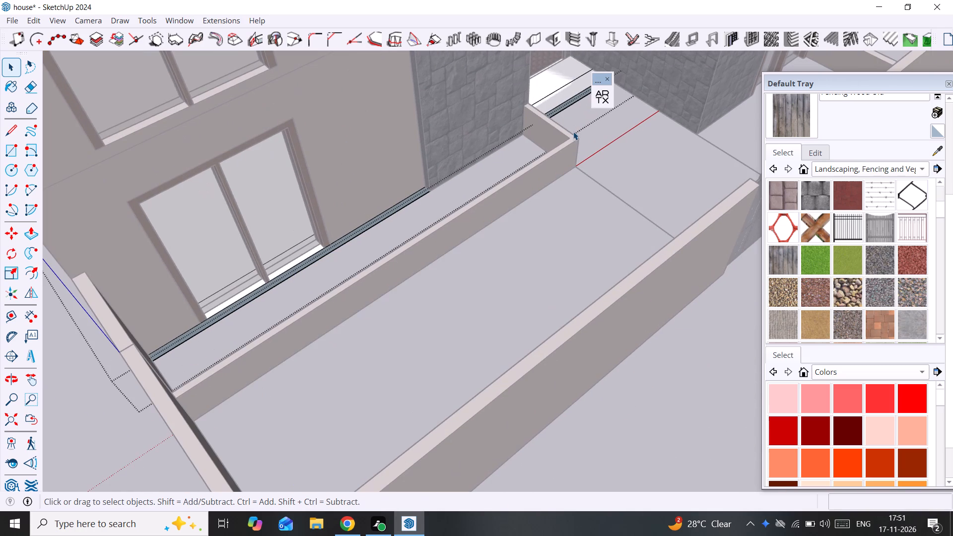
middle_click_drag(573, 157, 490, 246, "shift")
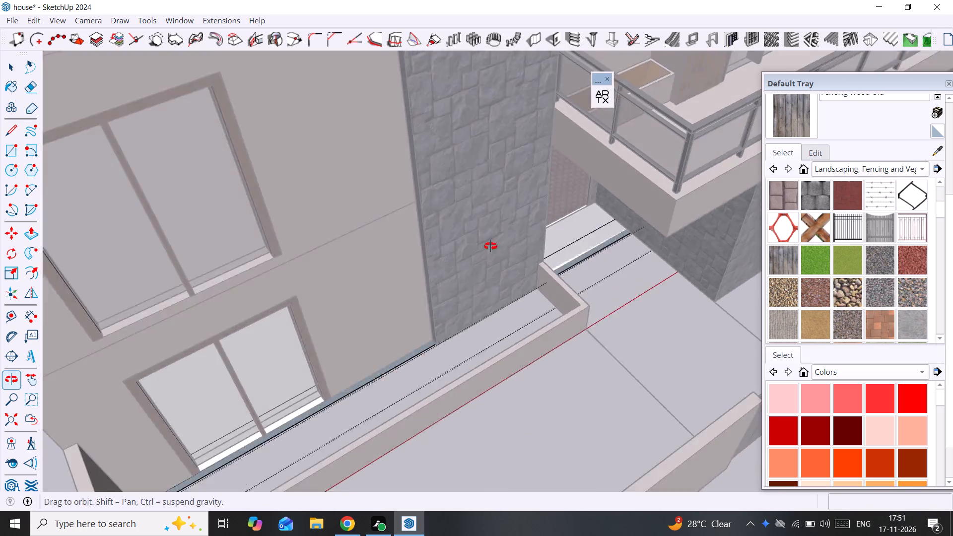
middle_click_drag(490, 246, 473, 230, "shift")
scroll(520, 275, "up", 4)
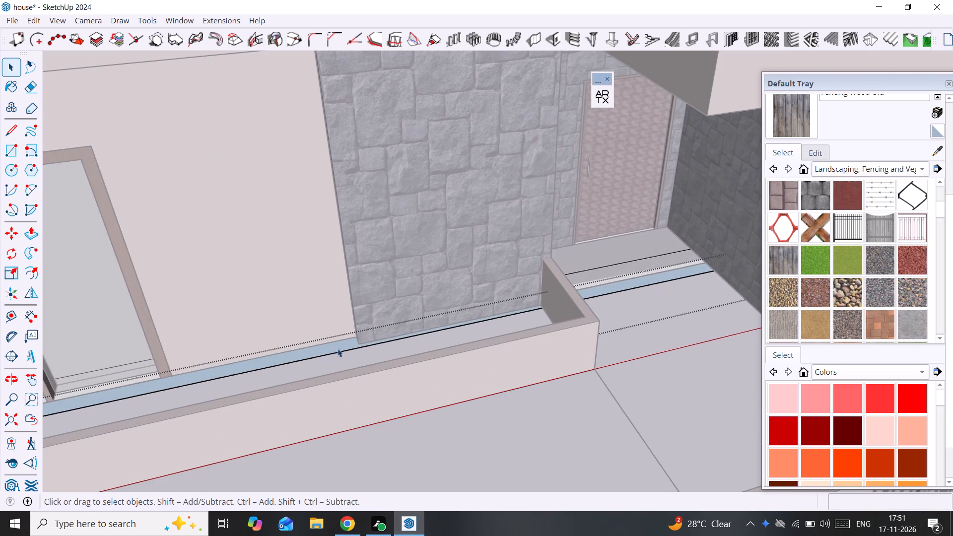
scroll(315, 353, "up", 2)
middle_click_drag(314, 355, 504, 324)
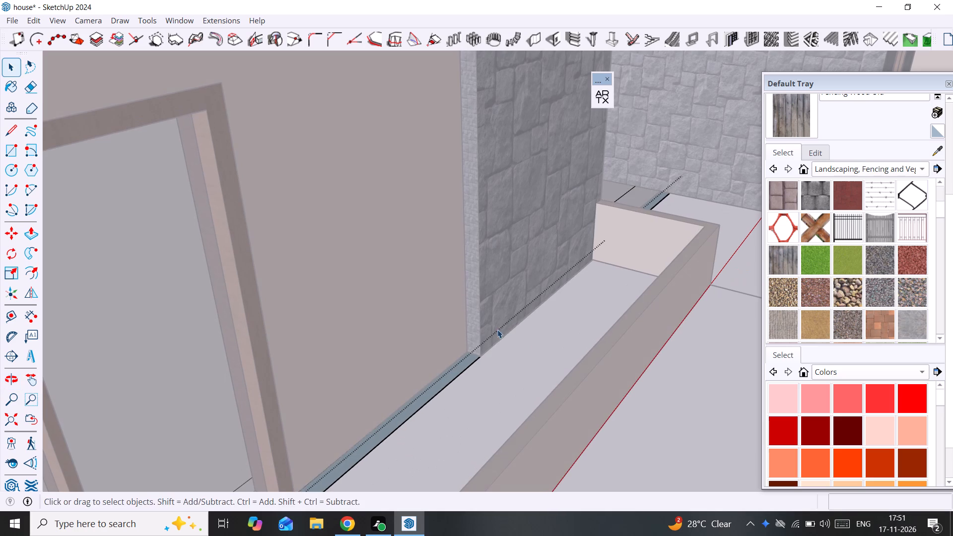
middle_click_drag(495, 335, 355, 361)
scroll(457, 376, "down", 4)
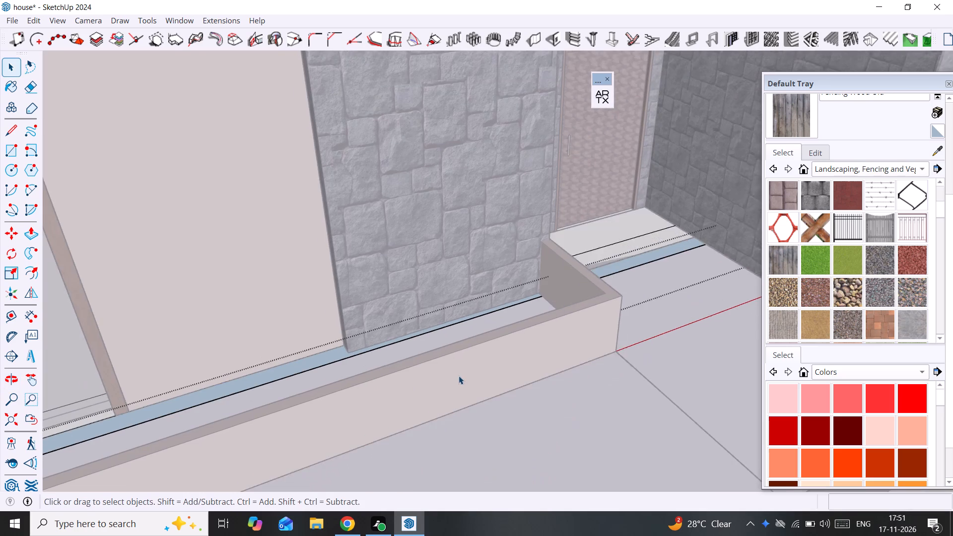
scroll(484, 345, "down", 14)
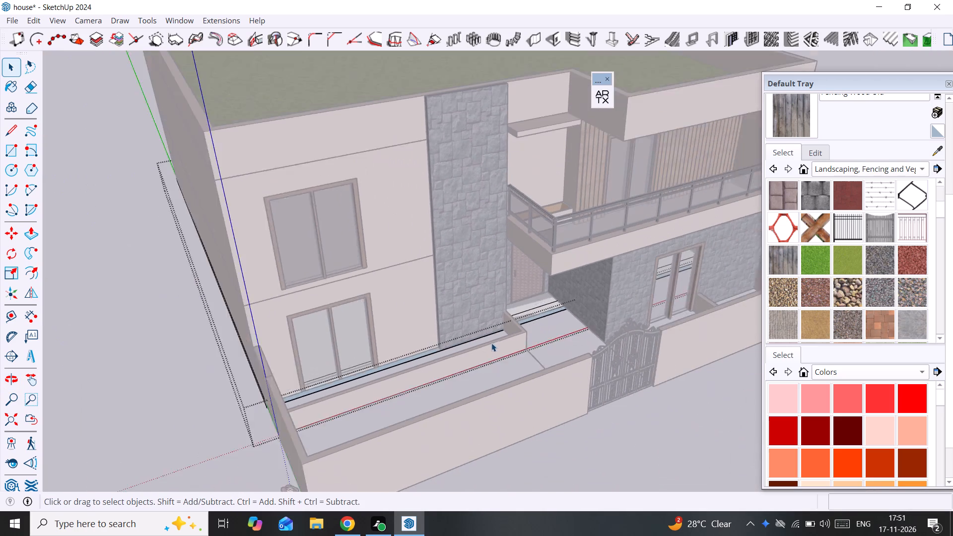
middle_click_drag(239, 434, 363, 402)
scroll(366, 410, "up", 4)
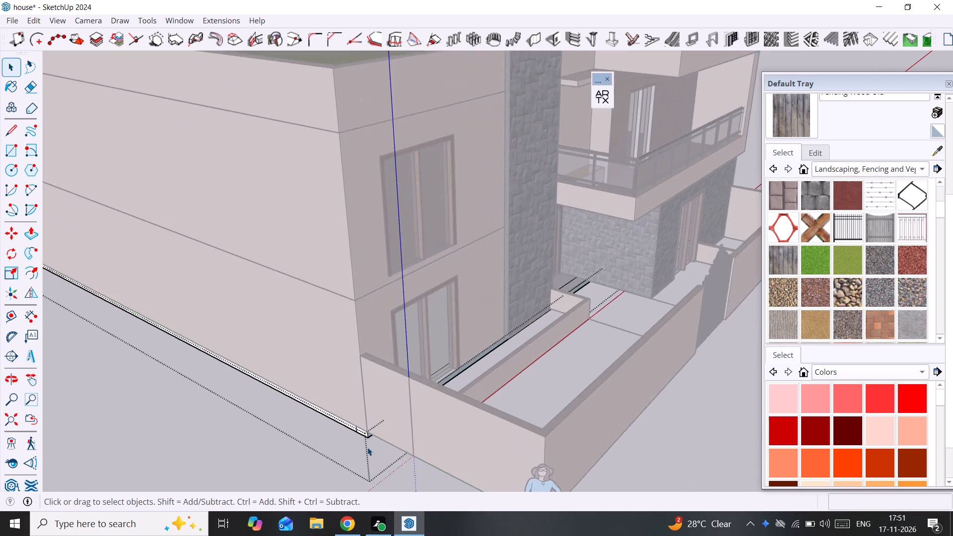
scroll(367, 447, "up", 13)
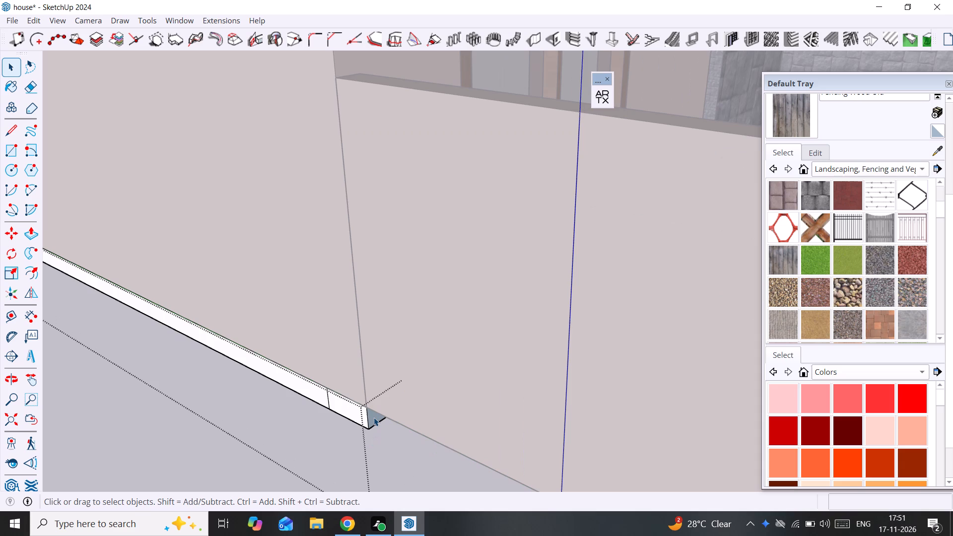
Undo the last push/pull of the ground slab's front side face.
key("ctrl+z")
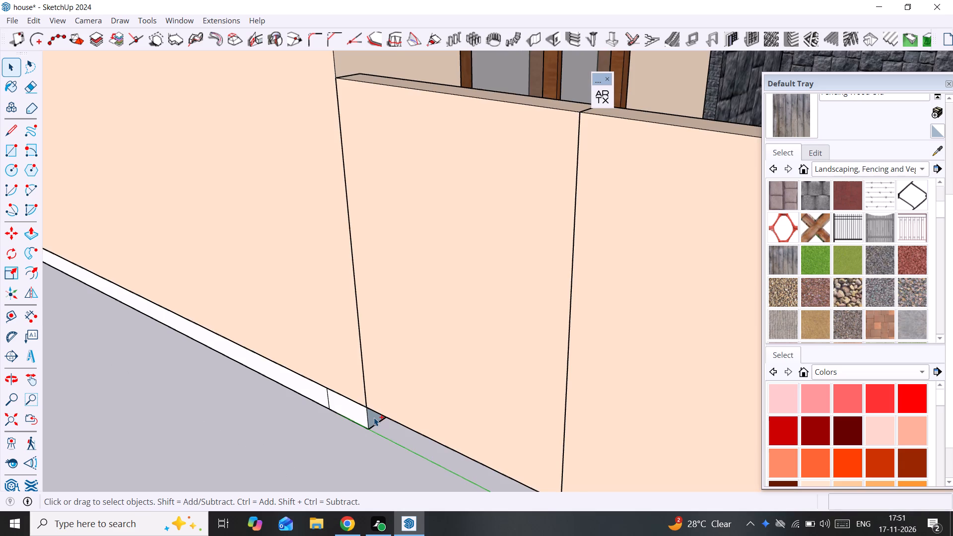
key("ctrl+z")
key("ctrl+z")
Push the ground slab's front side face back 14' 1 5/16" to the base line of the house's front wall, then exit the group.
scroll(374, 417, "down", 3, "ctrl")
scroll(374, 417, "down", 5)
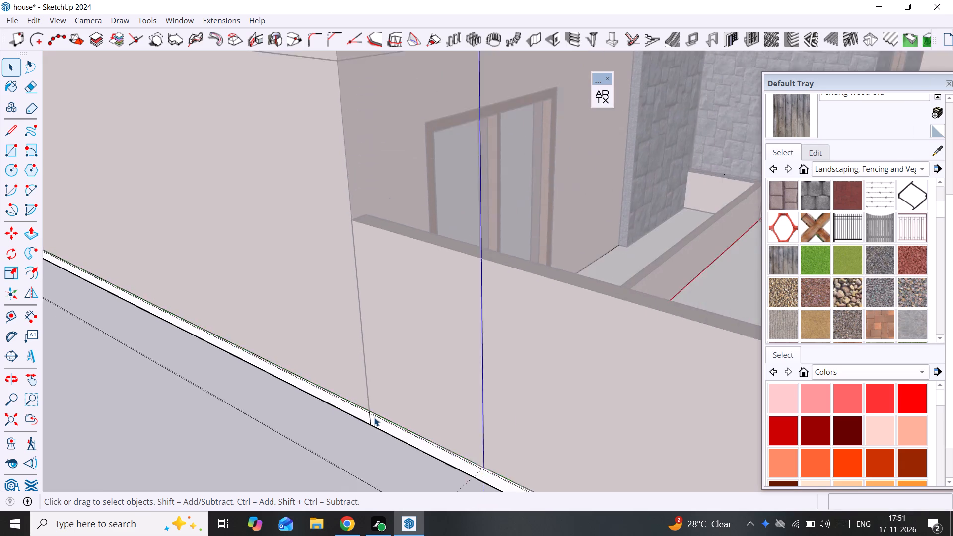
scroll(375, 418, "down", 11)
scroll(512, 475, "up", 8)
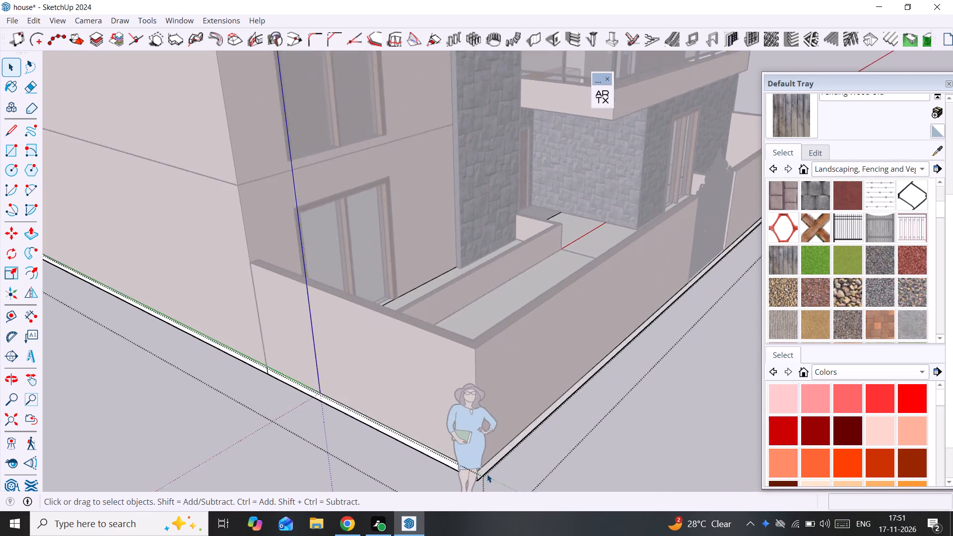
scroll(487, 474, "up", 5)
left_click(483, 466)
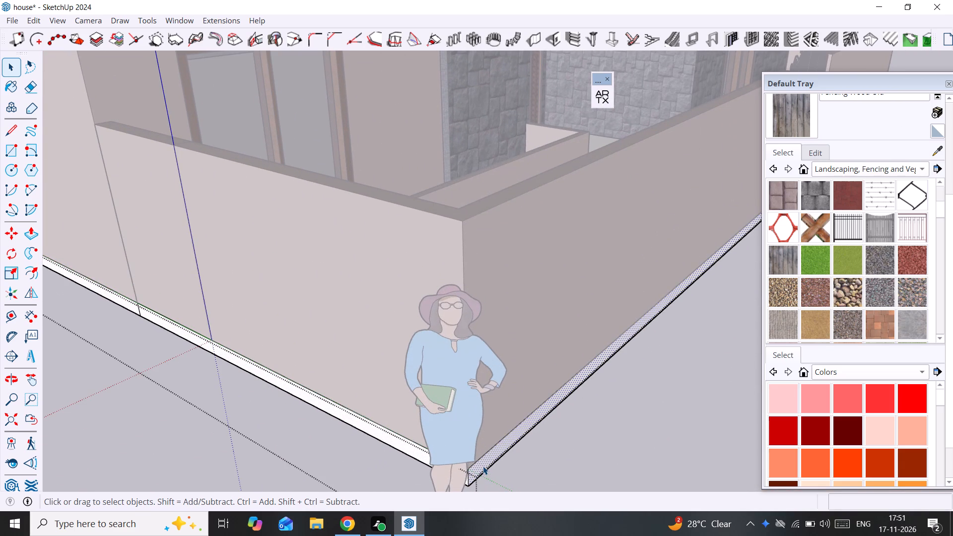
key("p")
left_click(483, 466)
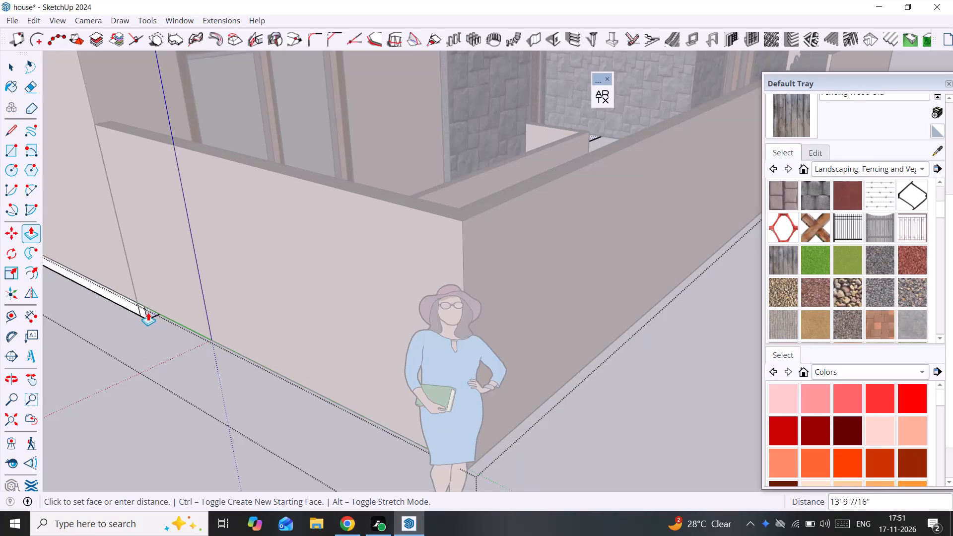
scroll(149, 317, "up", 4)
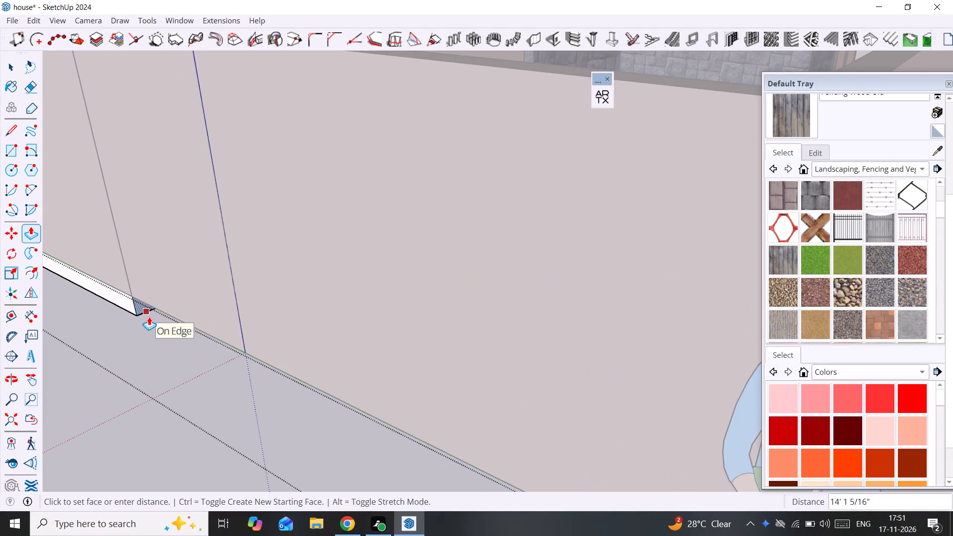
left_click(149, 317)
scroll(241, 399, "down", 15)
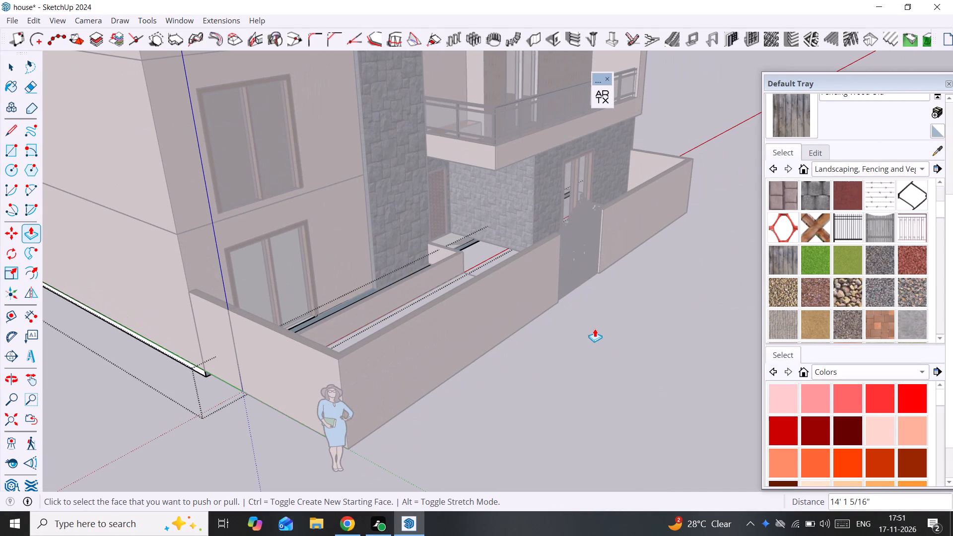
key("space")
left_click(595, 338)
Delete the ground slab group, selecting it by its strip in front of the entrance door.
scroll(480, 255, "up", 3)
middle_click_drag(466, 255, 407, 315)
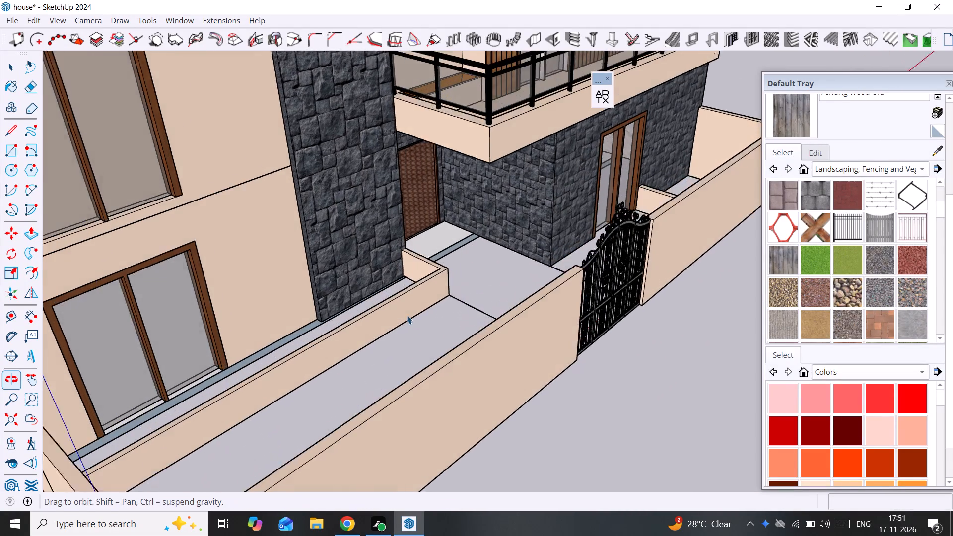
scroll(437, 273, "up", 2)
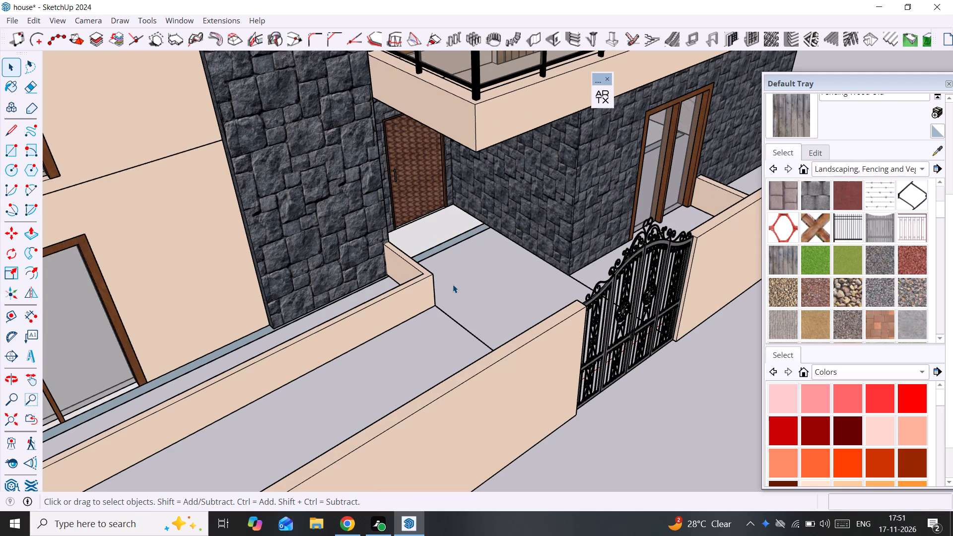
scroll(445, 251, "up", 8)
middle_click_drag(433, 265, 309, 286)
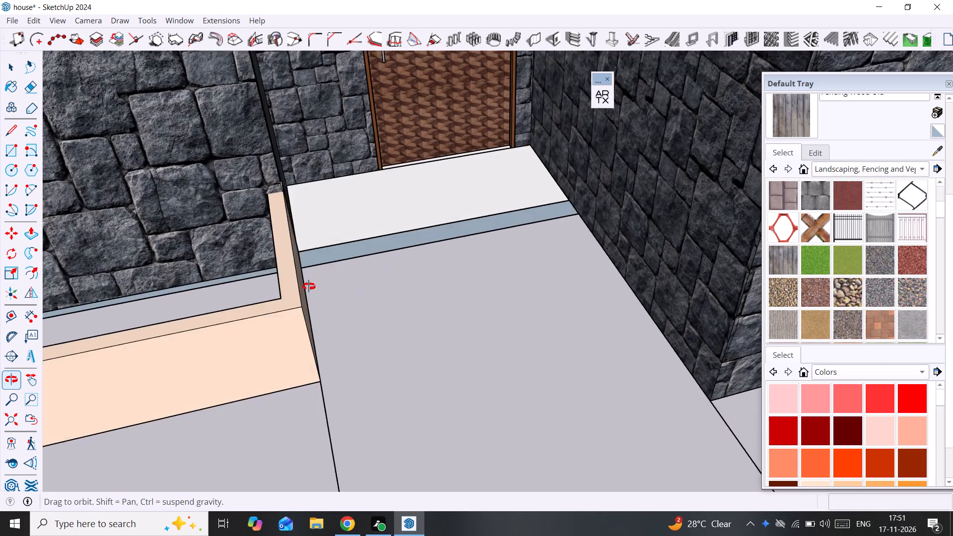
middle_click_drag(309, 286, 288, 356)
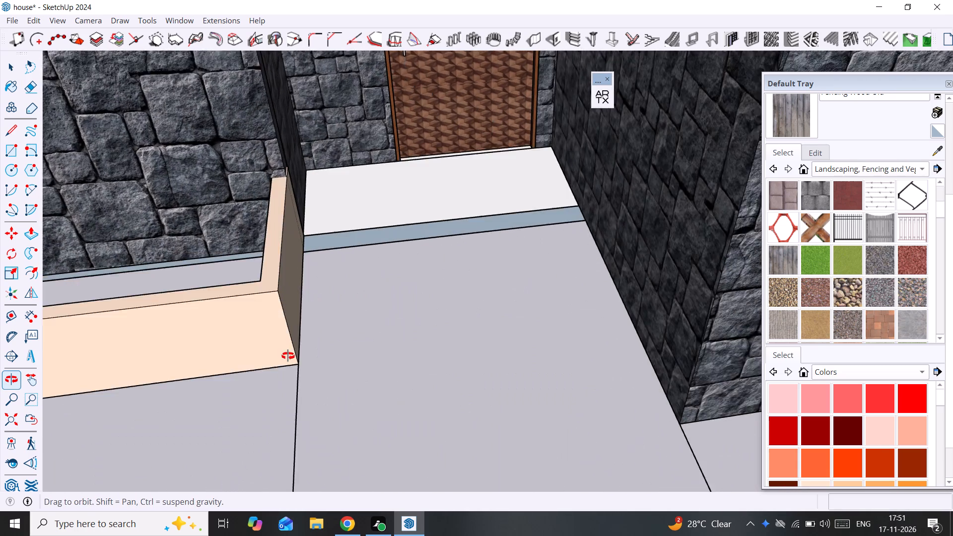
middle_click_drag(288, 356, 288, 356)
scroll(395, 249, "up", 10)
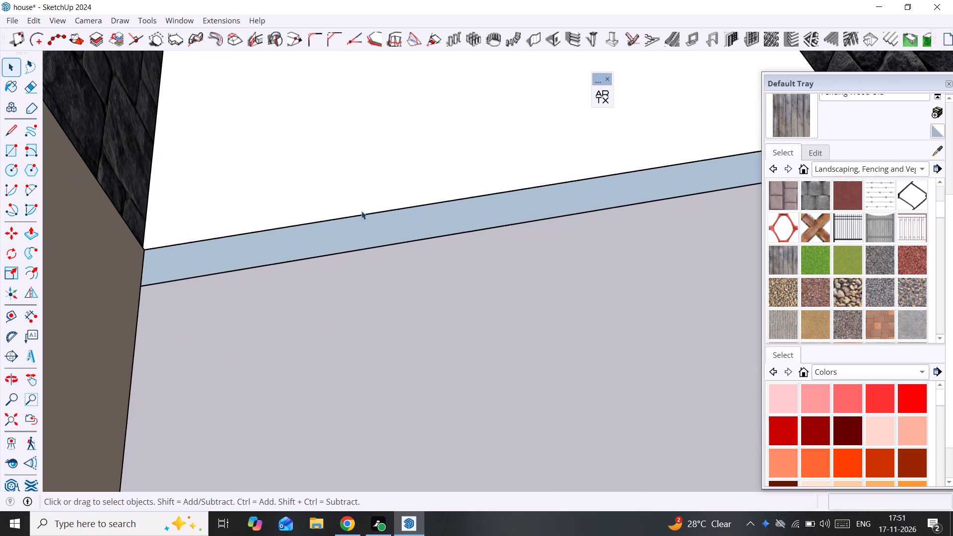
left_click(310, 239)
middle_click_drag(291, 225, 276, 164)
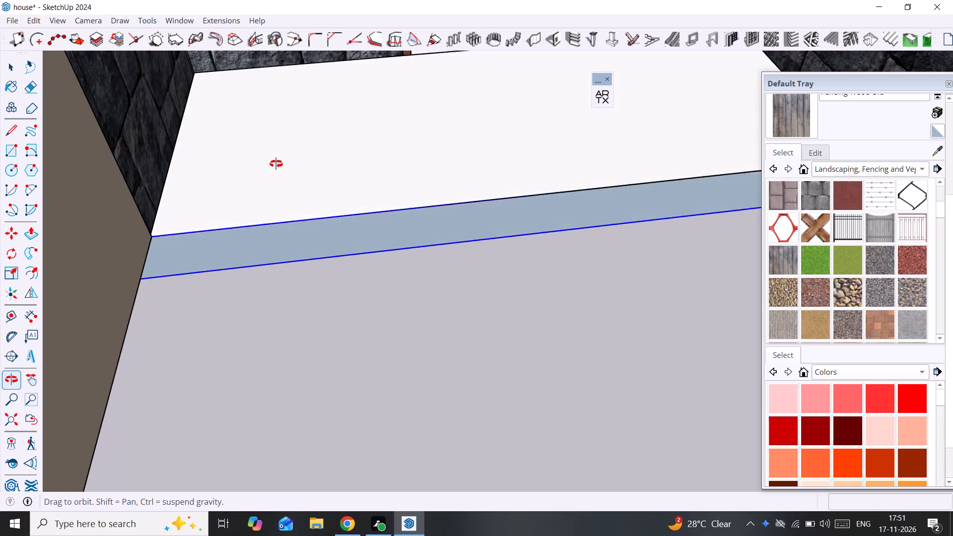
middle_click_drag(276, 164, 339, 70)
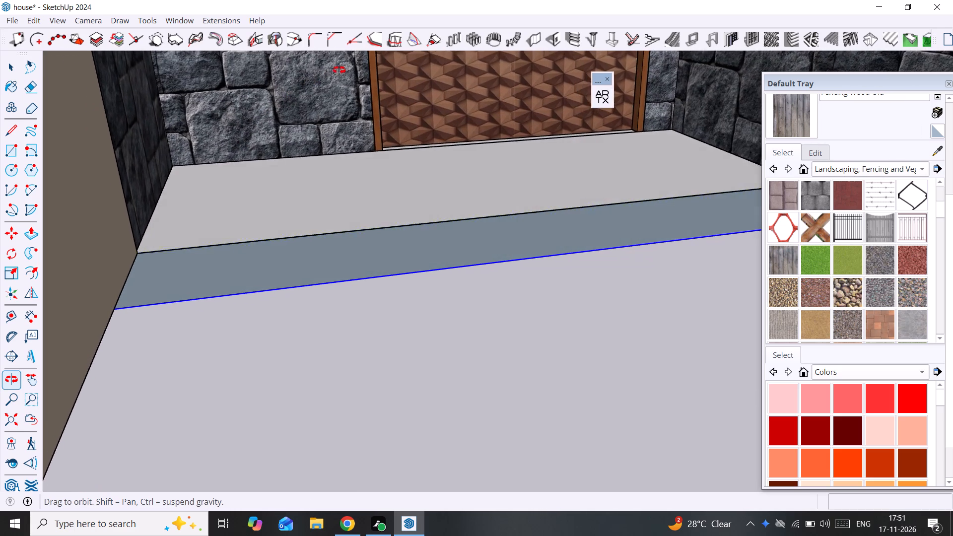
middle_click_drag(339, 70, 353, 84)
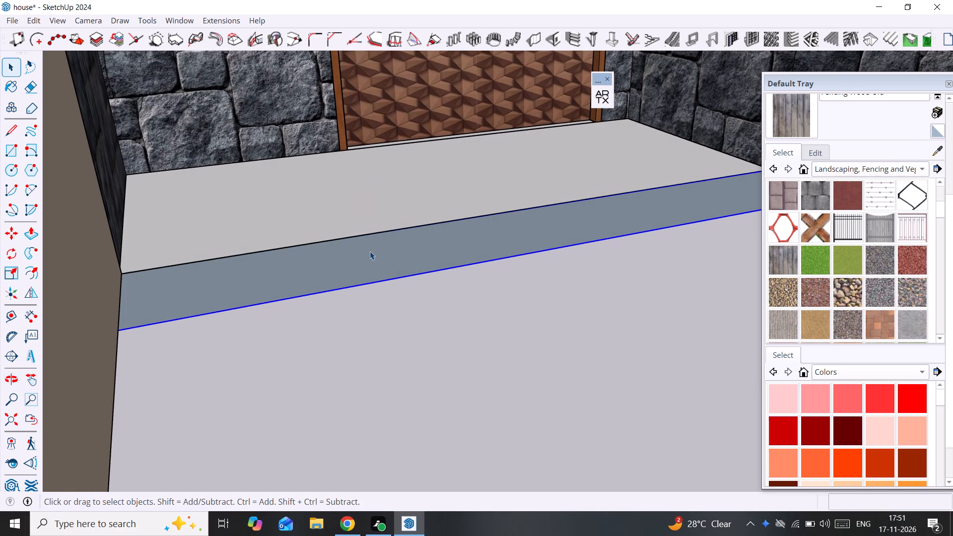
key("Delete")
Delete the leftover floor face in front of the entrance door and its remaining front edge line.
scroll(345, 323, "down", 4)
middle_click_drag(361, 339, 460, 356)
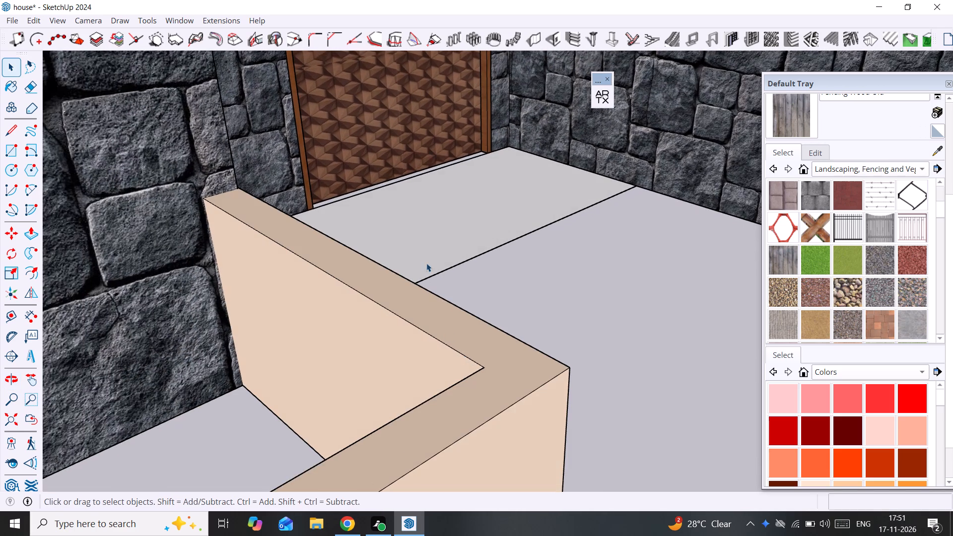
left_click(428, 236)
key("Delete")
left_click(473, 258)
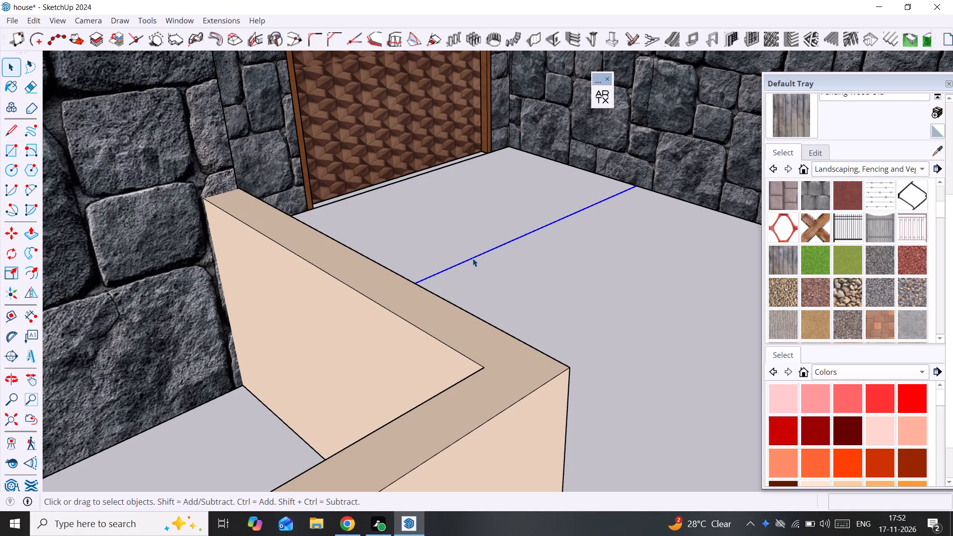
key("Delete")
scroll(478, 276, "down", 19)
scroll(483, 317, "down", 6)
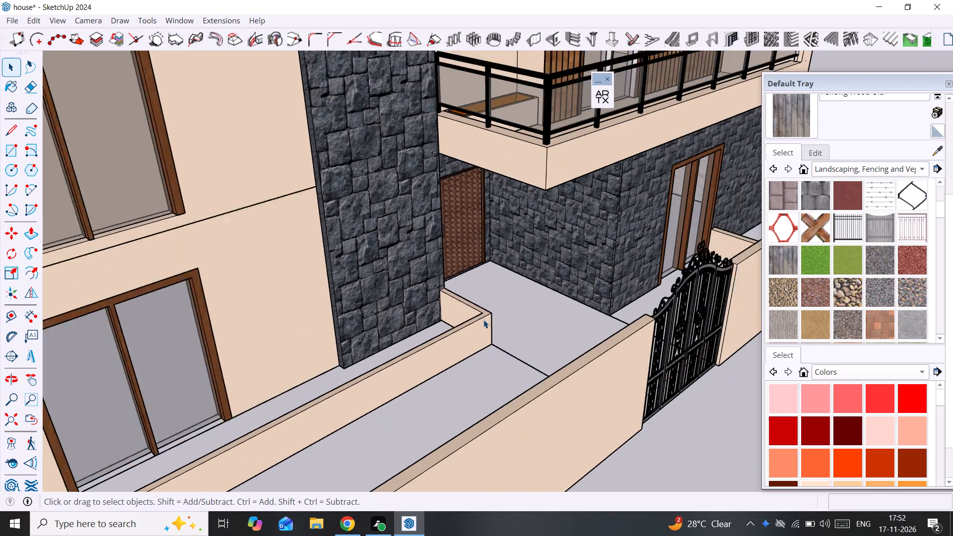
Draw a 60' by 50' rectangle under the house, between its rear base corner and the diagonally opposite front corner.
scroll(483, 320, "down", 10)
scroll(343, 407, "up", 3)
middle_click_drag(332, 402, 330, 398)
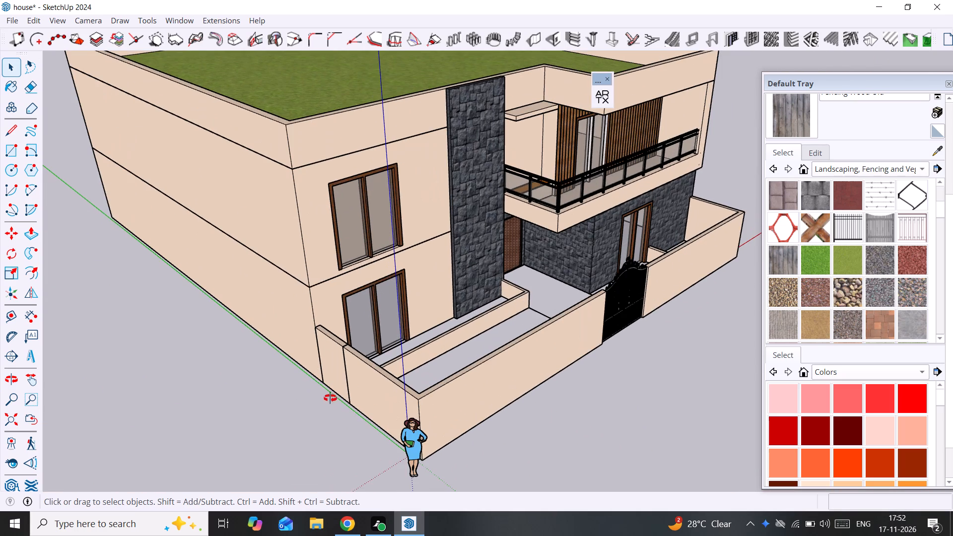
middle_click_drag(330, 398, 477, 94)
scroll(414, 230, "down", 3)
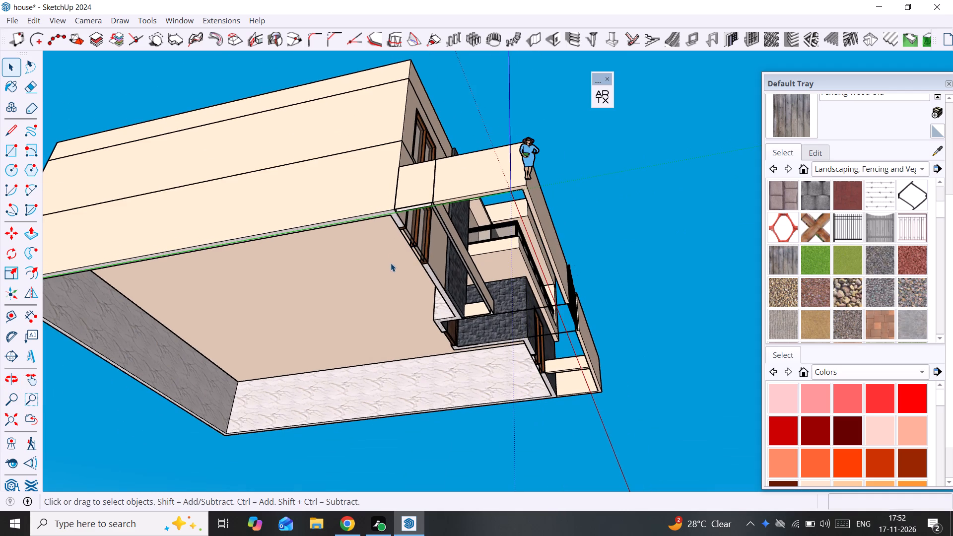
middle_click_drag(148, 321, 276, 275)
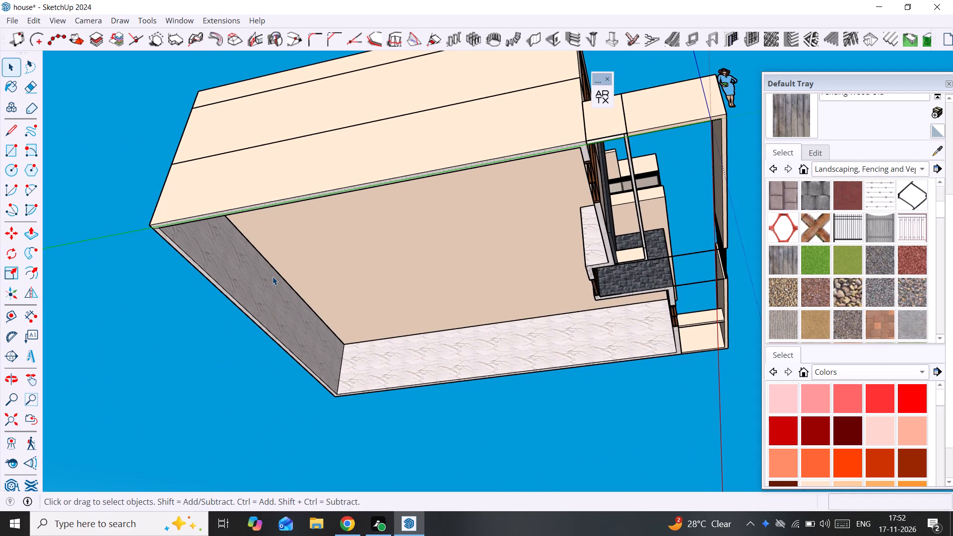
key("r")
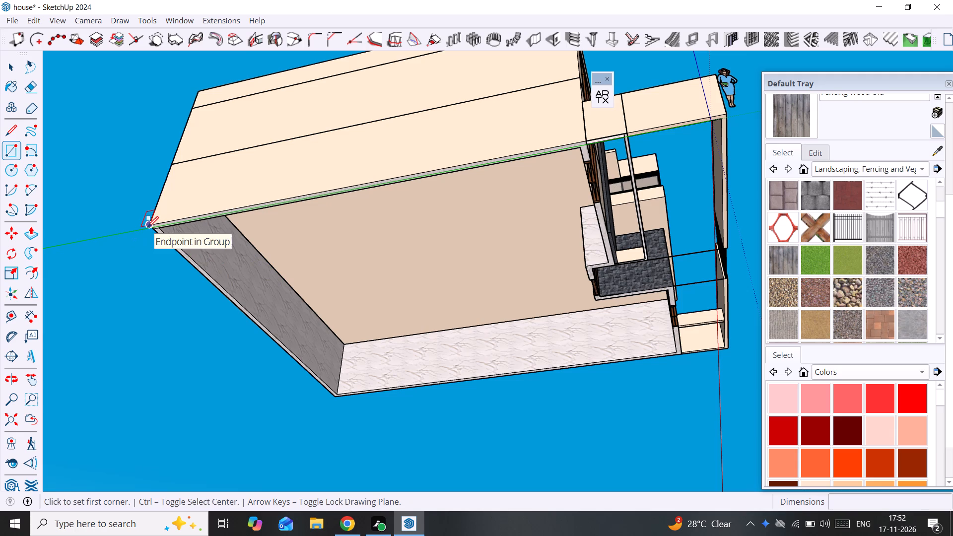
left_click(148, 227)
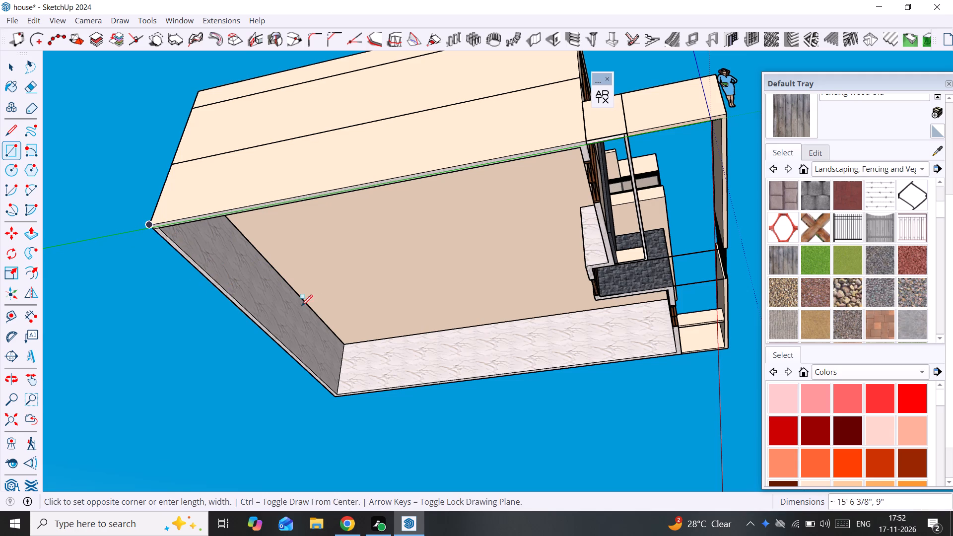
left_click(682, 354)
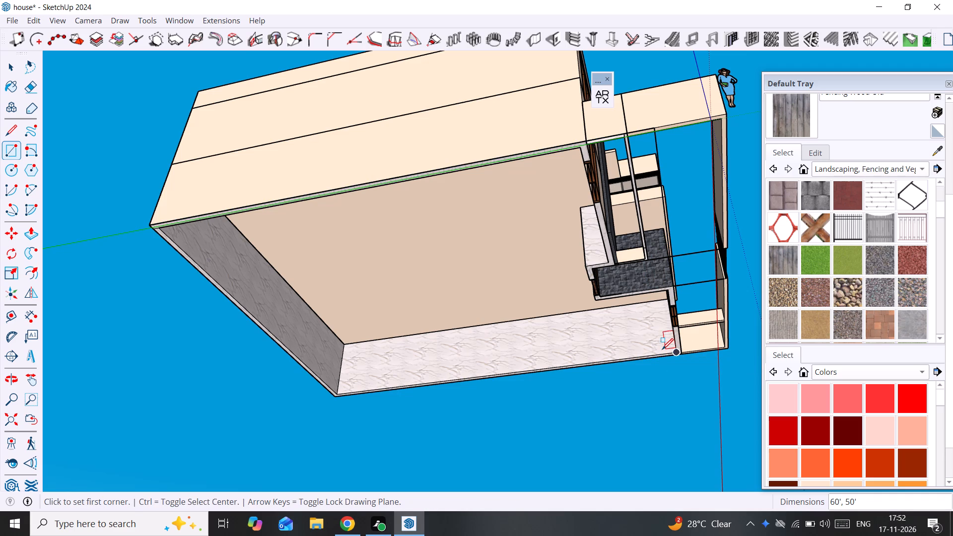
Undo the preceding edits until the deleted ground slab is restored beneath the house.
key("ctrl+z")
key("ctrl+z")
key("ctrl+z")
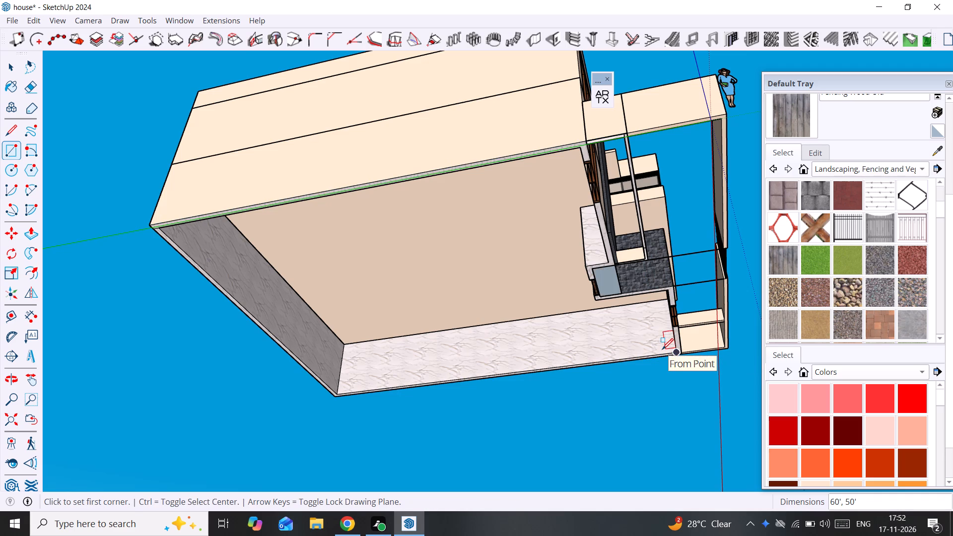
key("ctrl+z")
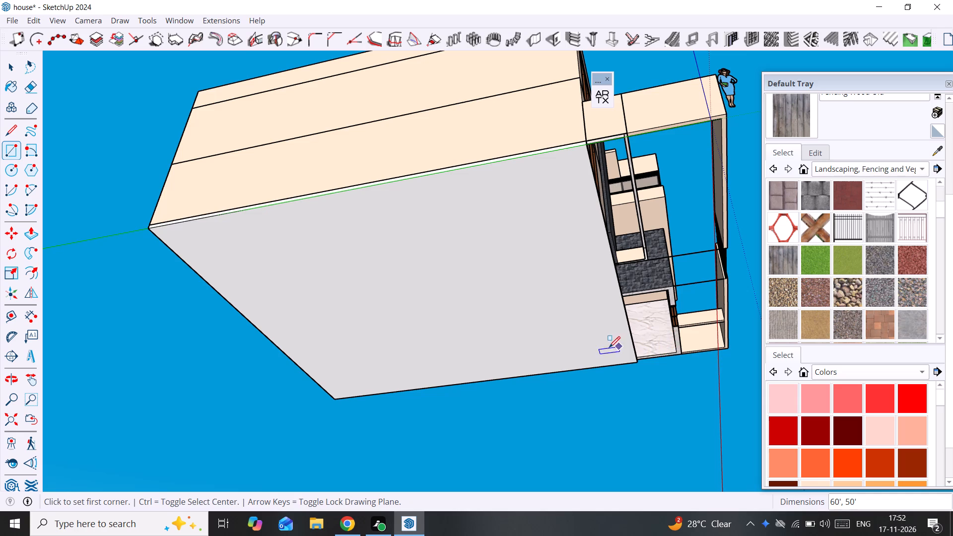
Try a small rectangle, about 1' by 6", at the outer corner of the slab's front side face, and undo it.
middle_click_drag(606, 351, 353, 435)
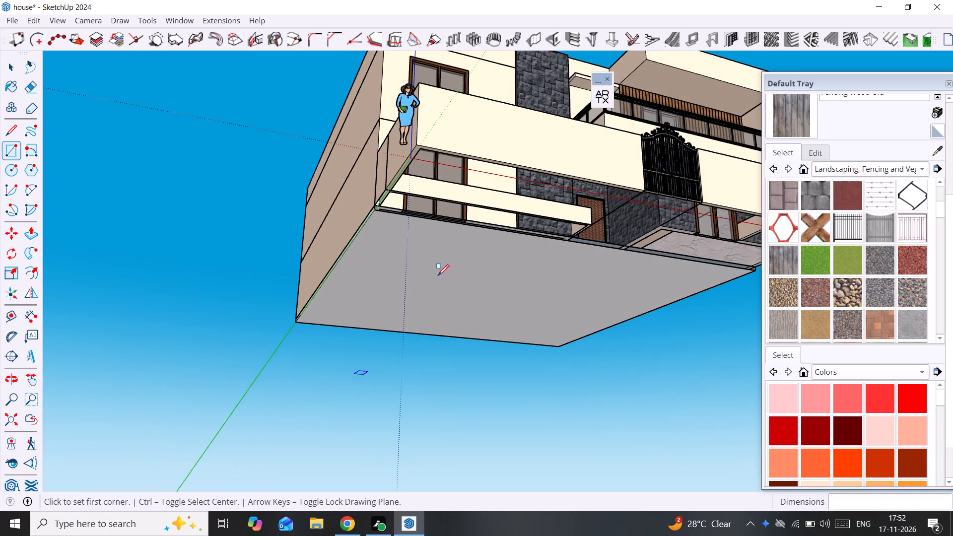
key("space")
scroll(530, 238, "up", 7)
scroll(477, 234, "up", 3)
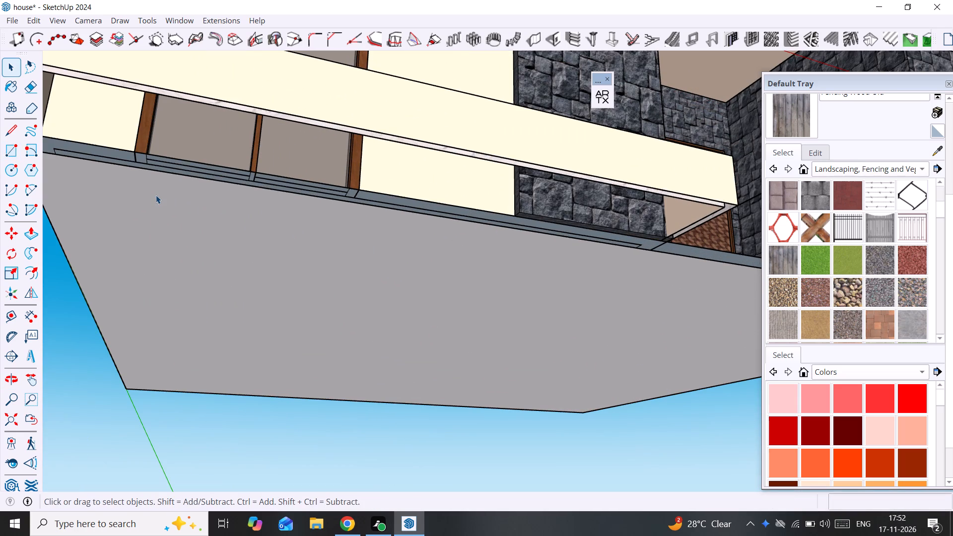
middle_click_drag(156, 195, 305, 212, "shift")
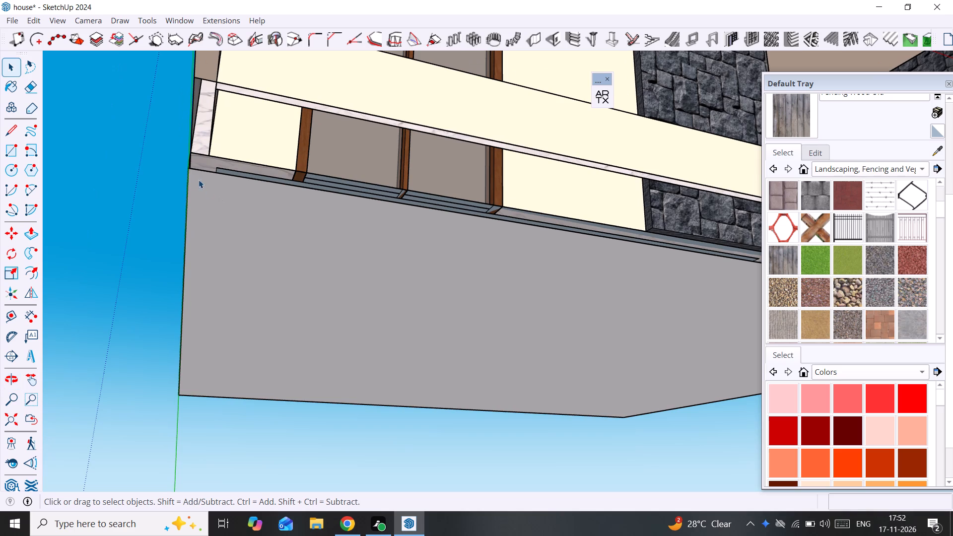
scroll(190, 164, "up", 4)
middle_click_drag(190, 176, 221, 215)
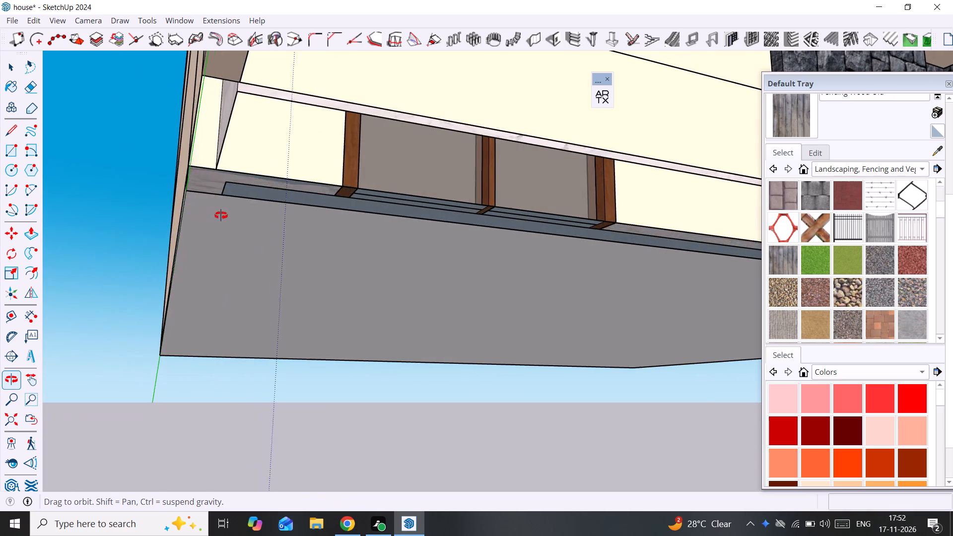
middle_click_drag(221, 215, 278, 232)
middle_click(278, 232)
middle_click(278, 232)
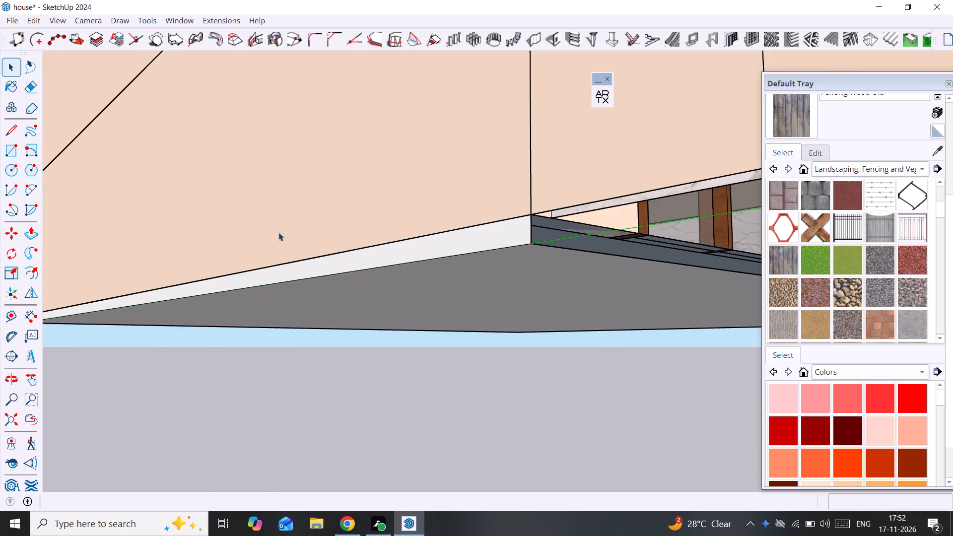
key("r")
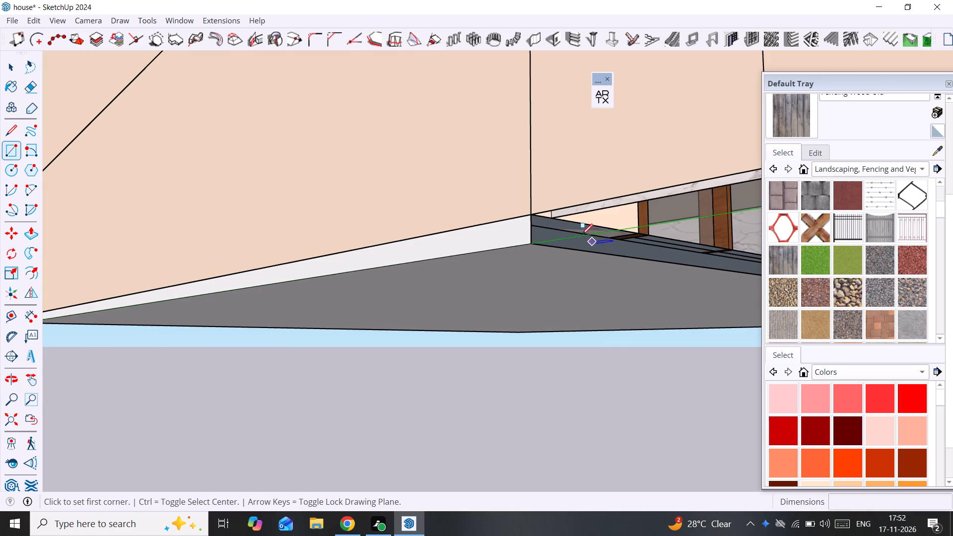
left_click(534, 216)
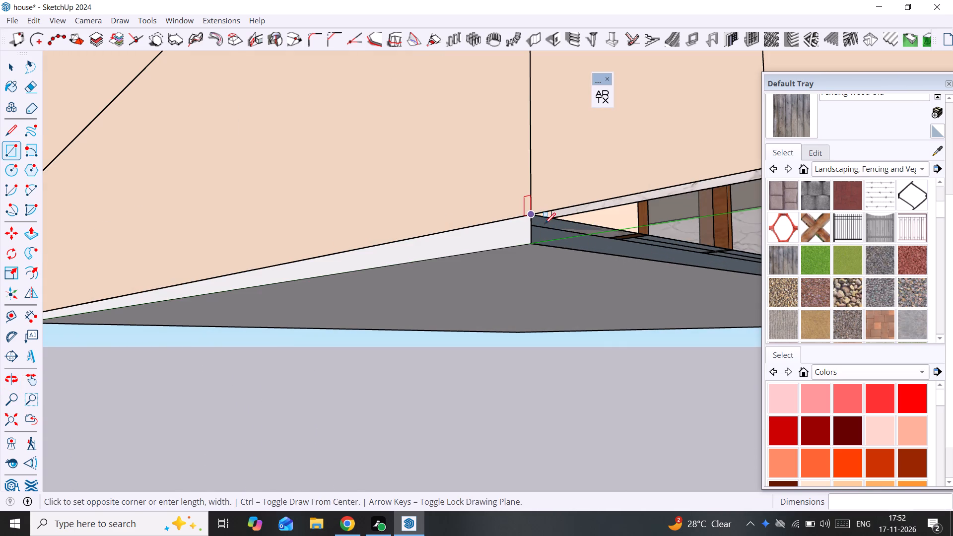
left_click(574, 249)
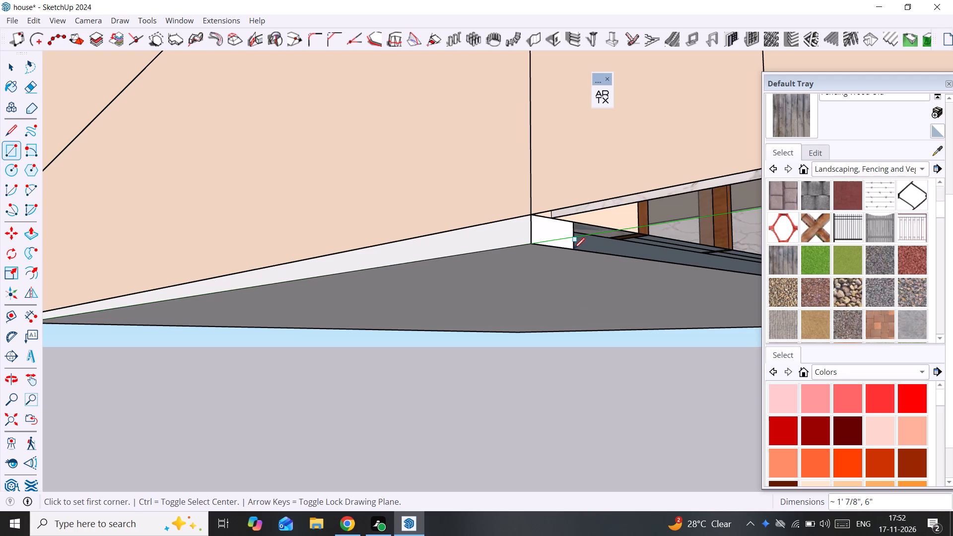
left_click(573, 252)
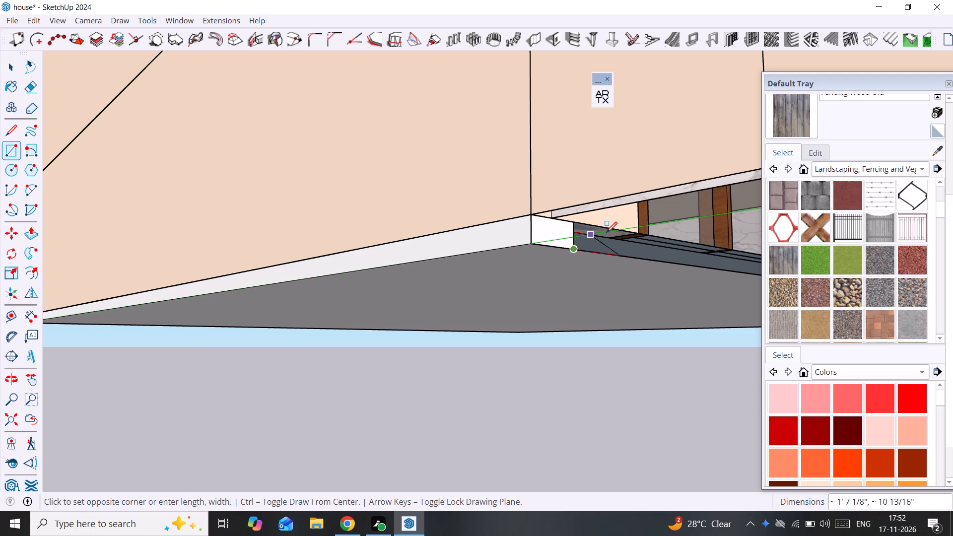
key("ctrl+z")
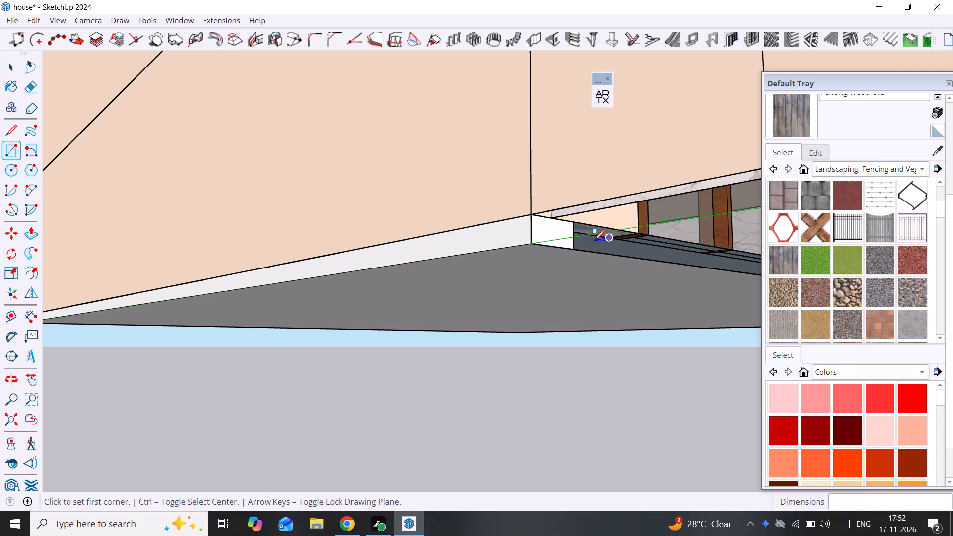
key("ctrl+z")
Draw a 50' by 6" rectangle covering the ground slab's full front side, from corner to corner.
left_click(532, 215)
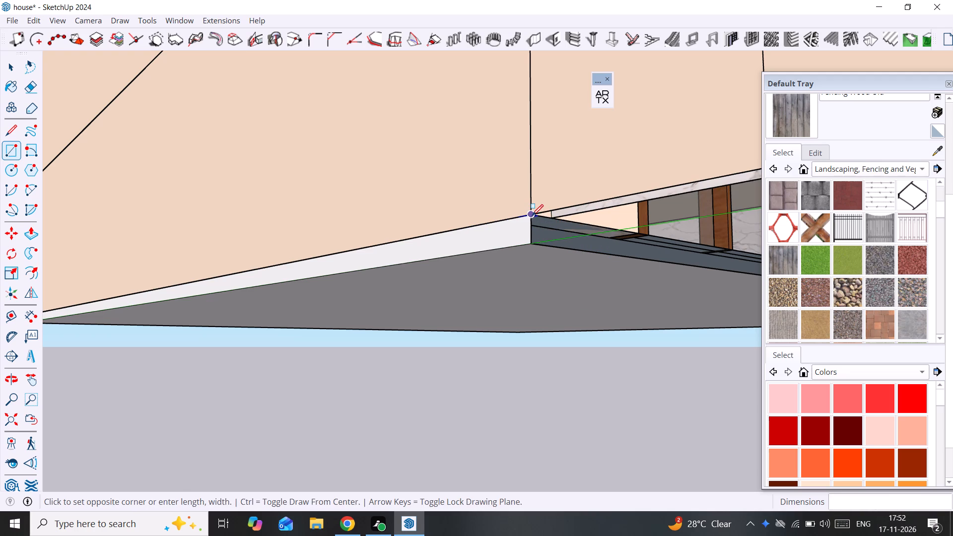
scroll(583, 249, "down", 13)
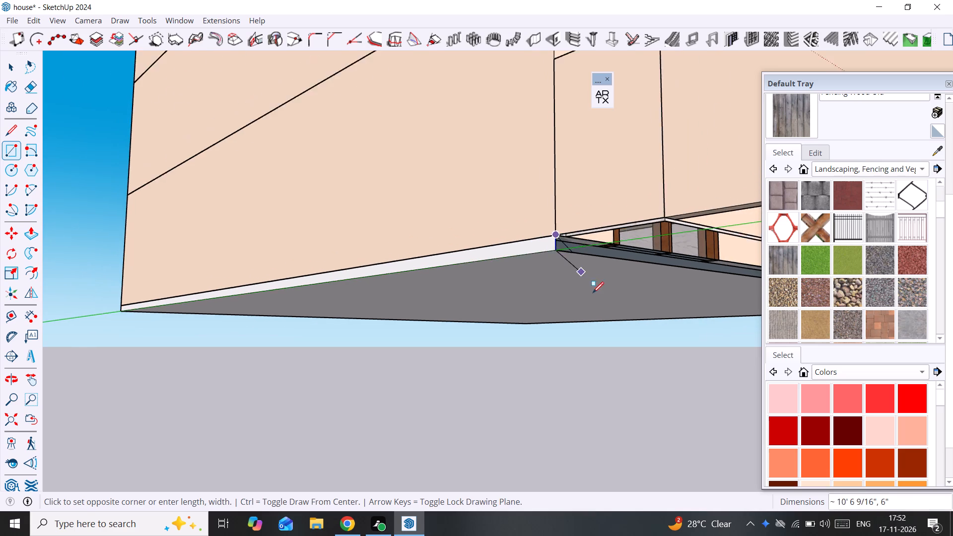
middle_click_drag(605, 300, 91, 278, "shift")
scroll(521, 283, "up", 1)
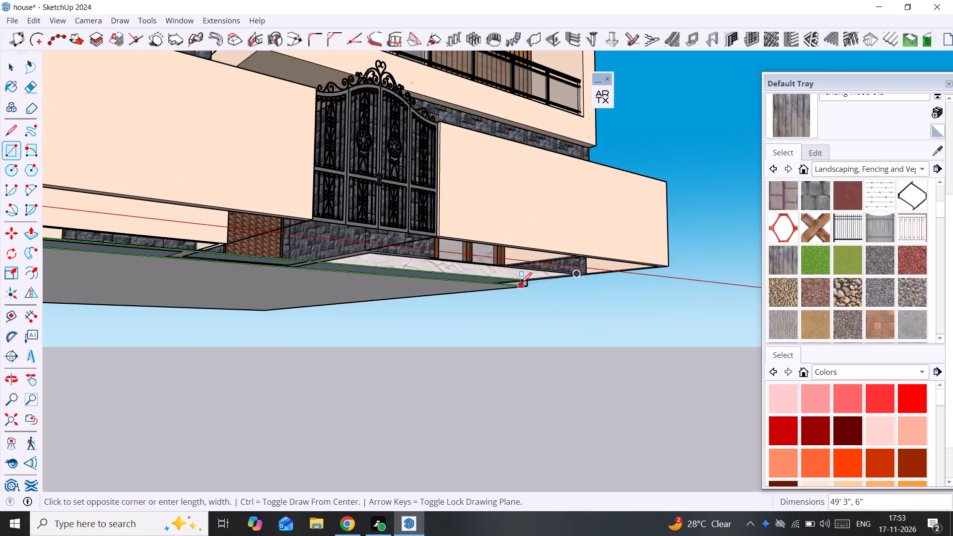
scroll(521, 283, "up", 14)
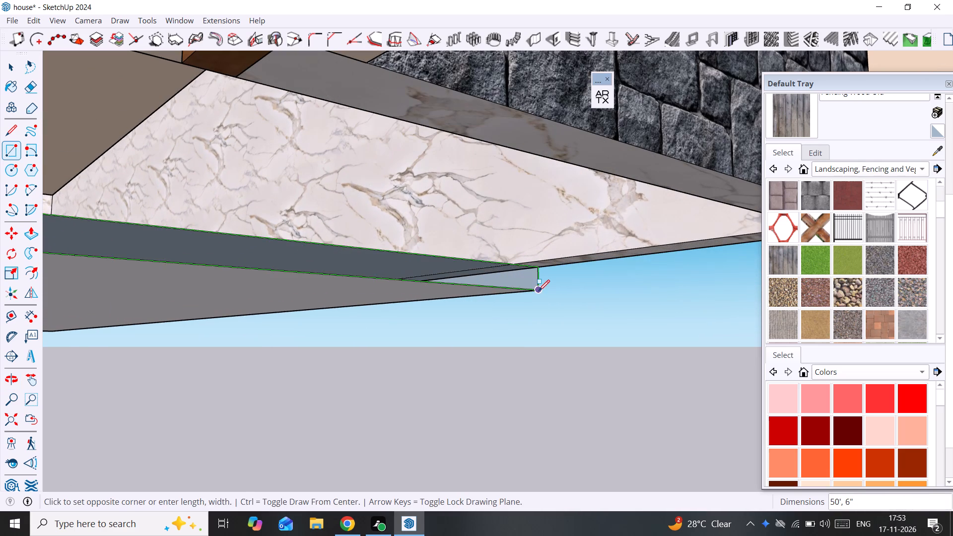
left_click(539, 291)
Copy the short vertical end edge of the slab's front face about 20' along it, to the stone wall corner beside the entrance door.
middle_click_drag(621, 301, 170, 259)
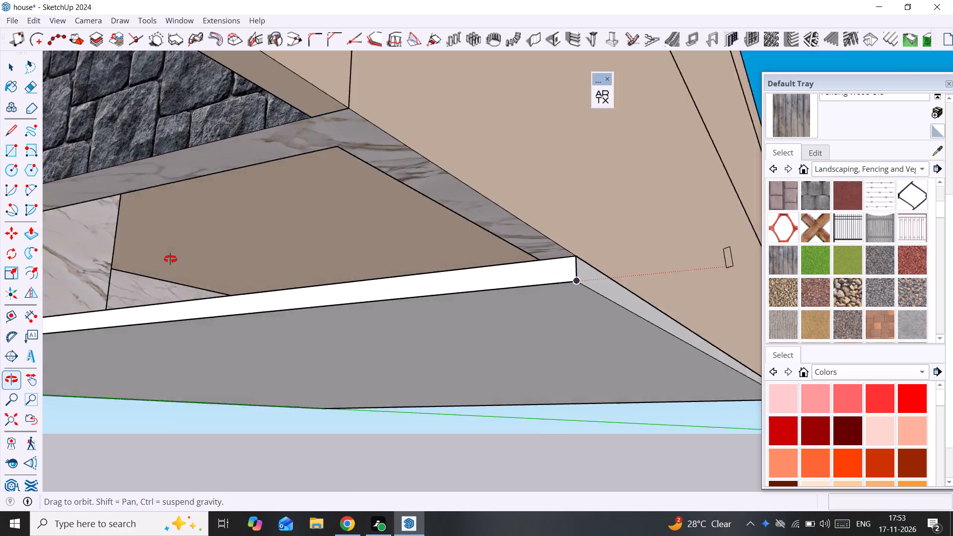
middle_click_drag(170, 259, 567, 247)
scroll(567, 247, "down", 4)
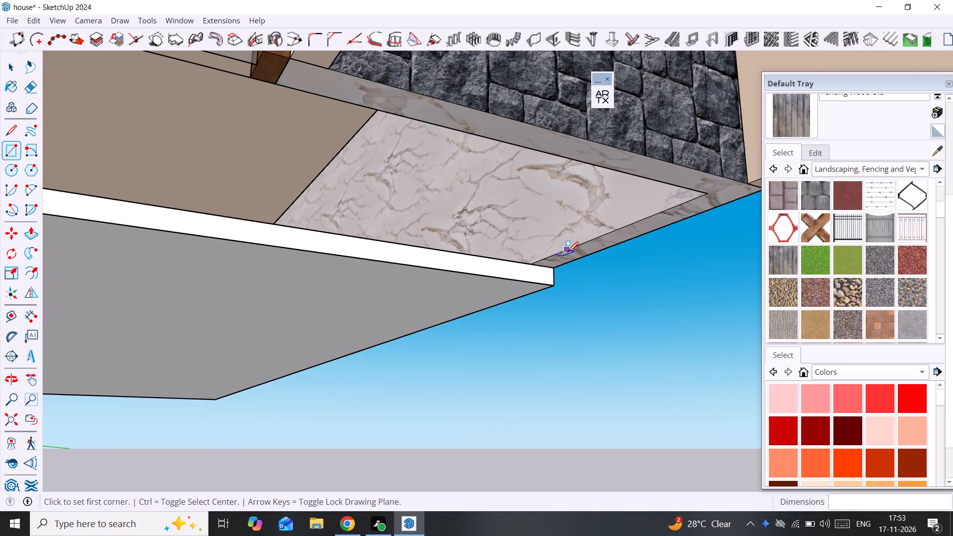
scroll(567, 254, "down", 20)
key("c")
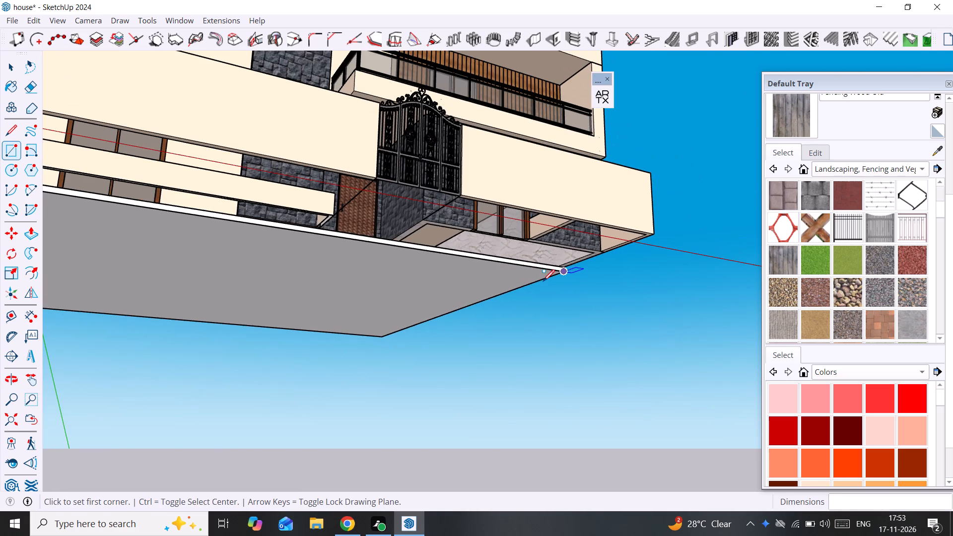
scroll(390, 256, "up", 3)
key("space")
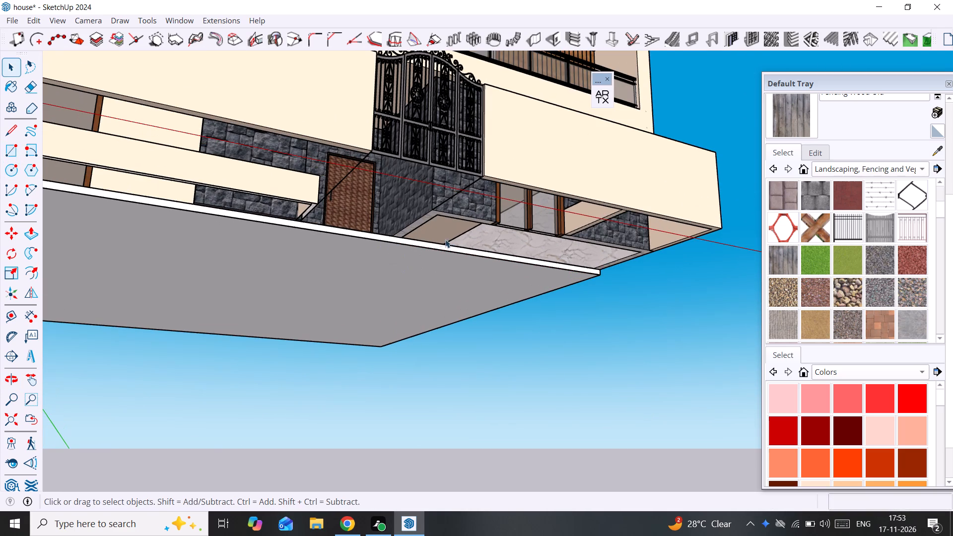
scroll(433, 237, "up", 5)
middle_click_drag(408, 244, 357, 235)
scroll(251, 229, "down", 4)
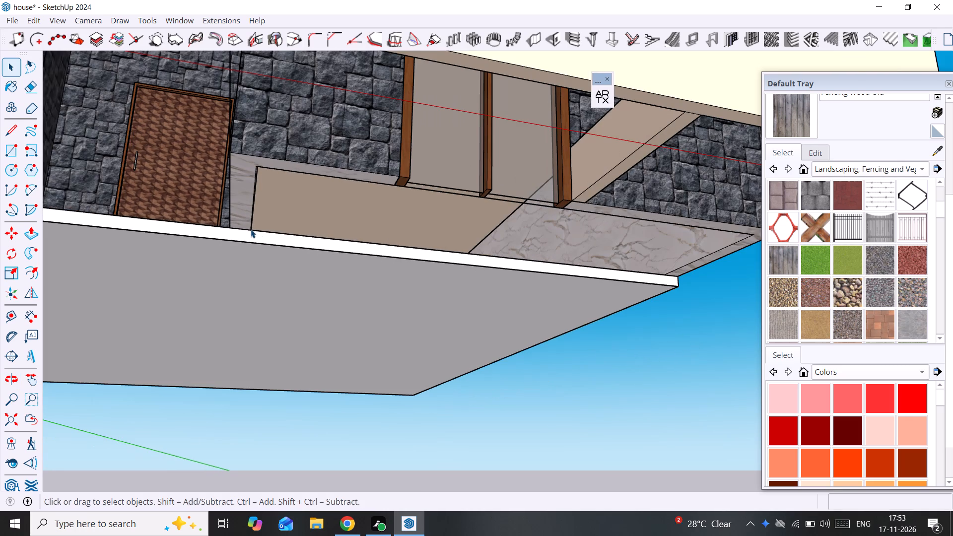
left_click(267, 236)
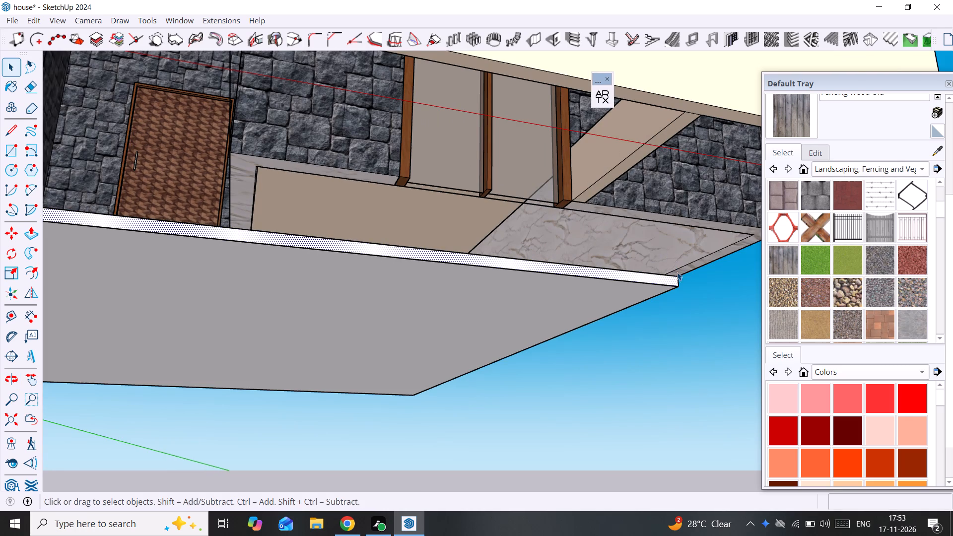
left_click(678, 279)
key("m")
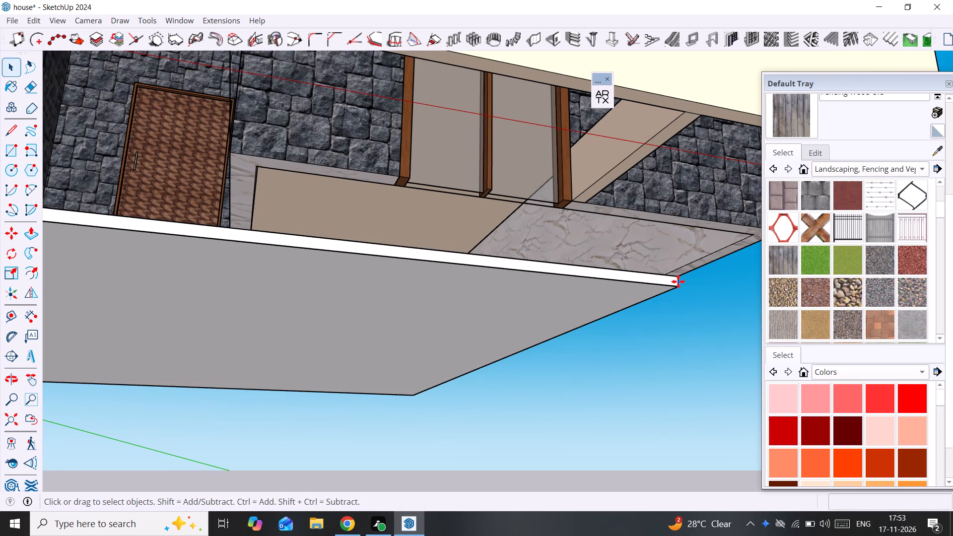
left_click(679, 287)
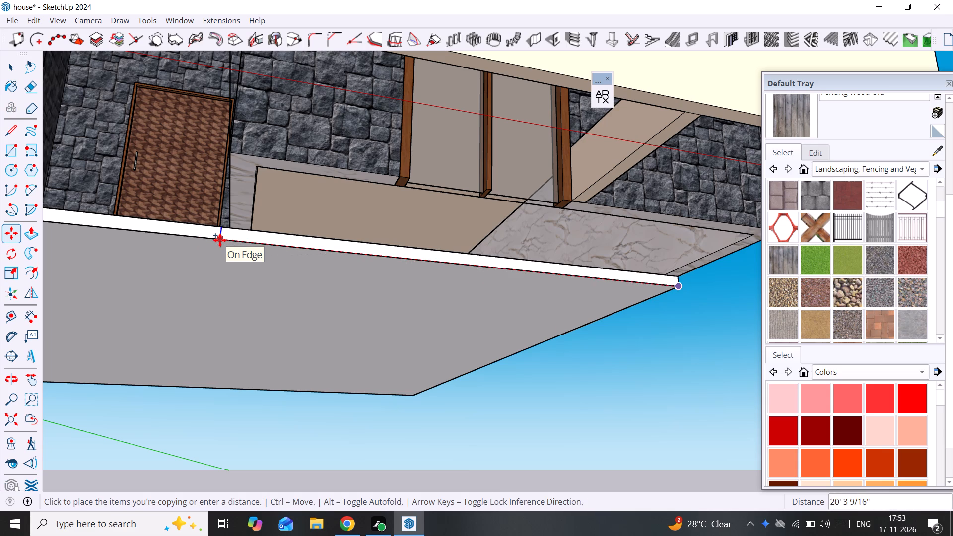
scroll(220, 240, "up", 3)
middle_click_drag(223, 240, 286, 252)
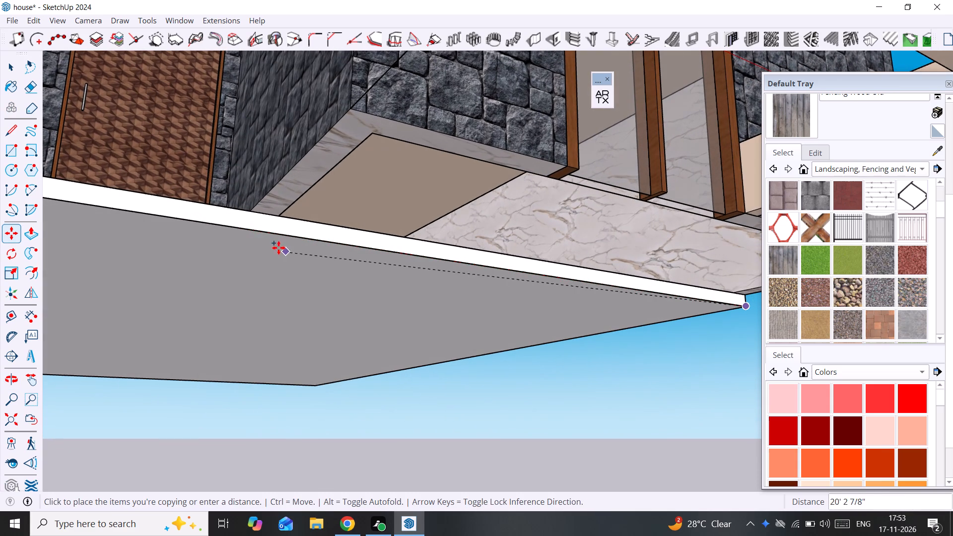
left_click(249, 232)
Push/pull the split-off section of the slab's front face 7' forward to the base of the projecting stone-clad front wall.
middle_click_drag(259, 235, 170, 282)
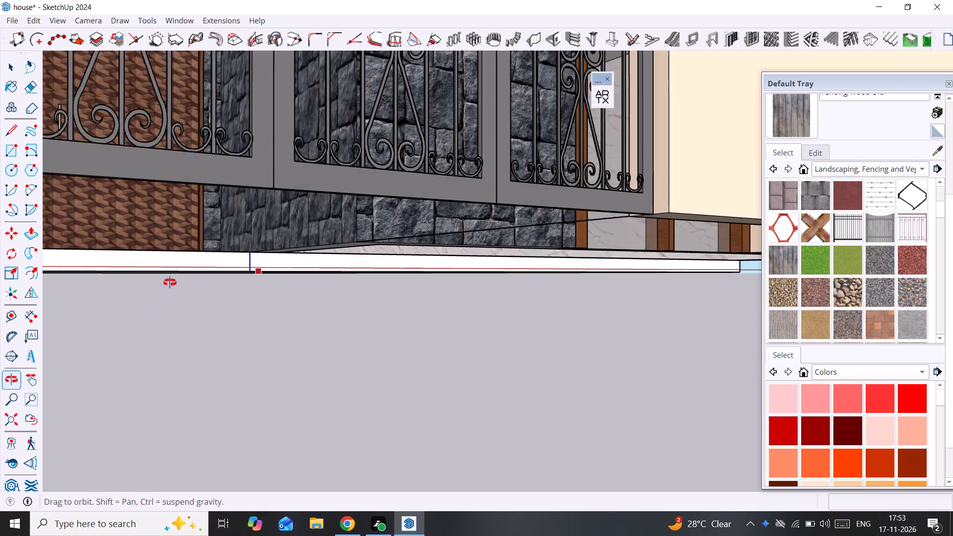
middle_click_drag(170, 282, 166, 271)
key("space")
left_click(296, 255)
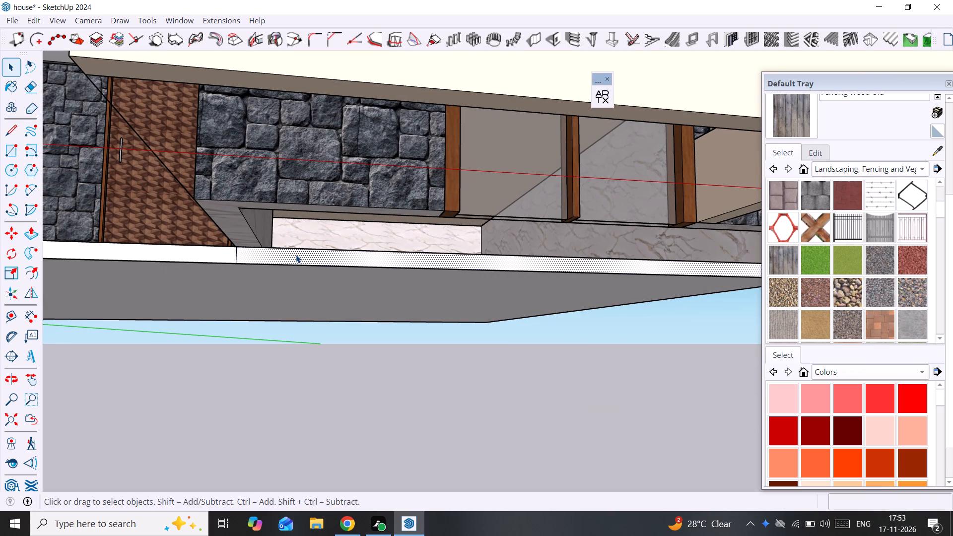
key("p")
left_click(296, 255)
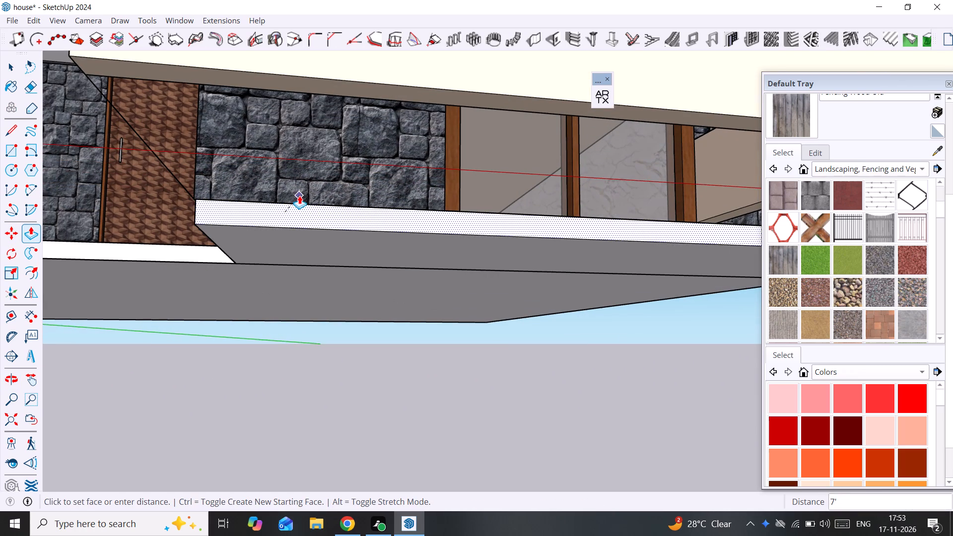
left_click(301, 191)
middle_click_drag(318, 244, 435, 231)
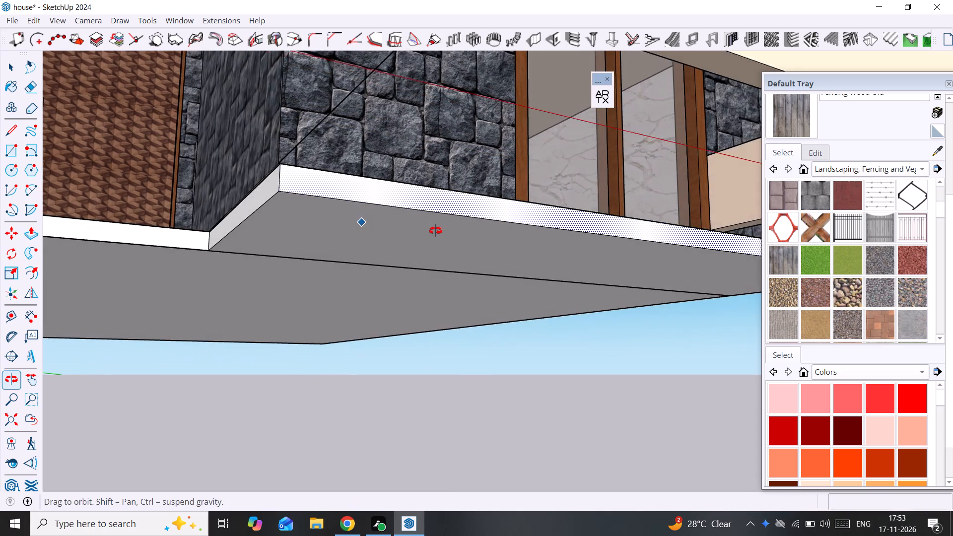
Push/pull the front face of the extended slab section 3/8" at the base of the projecting stone-clad wall.
middle_click_drag(435, 231, 492, 229)
scroll(383, 169, "up", 8)
middle_click_drag(411, 190, 491, 252)
key("space")
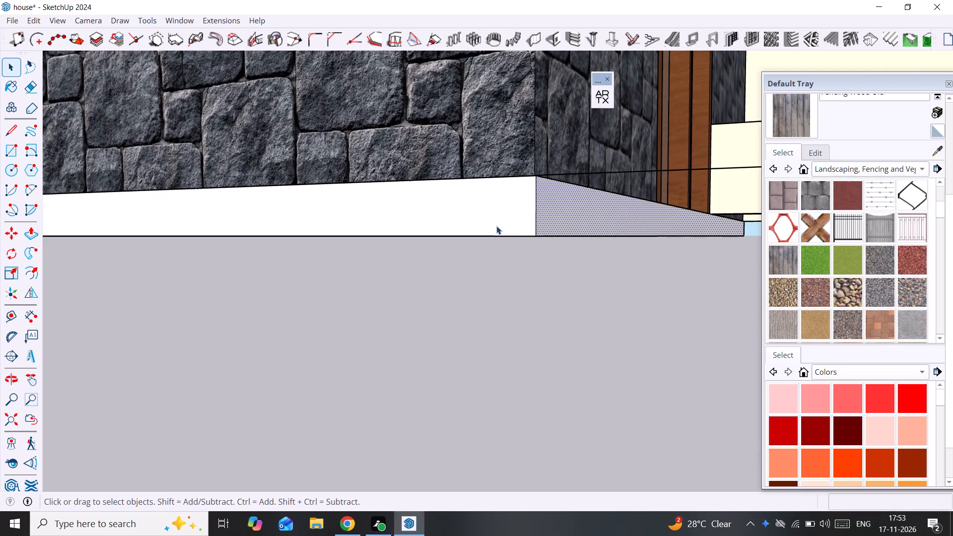
left_click(496, 215)
middle_click_drag(496, 215, 496, 327)
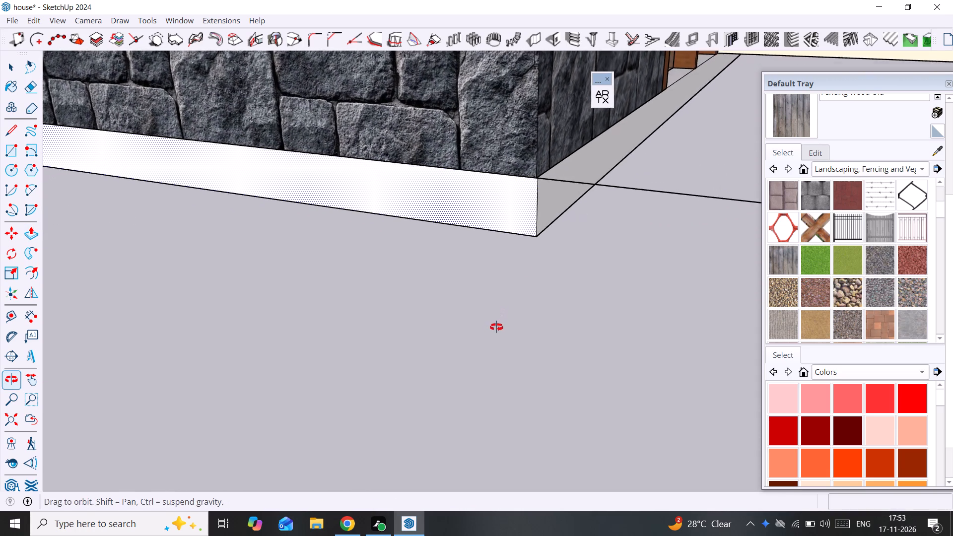
middle_click_drag(496, 327, 449, 353)
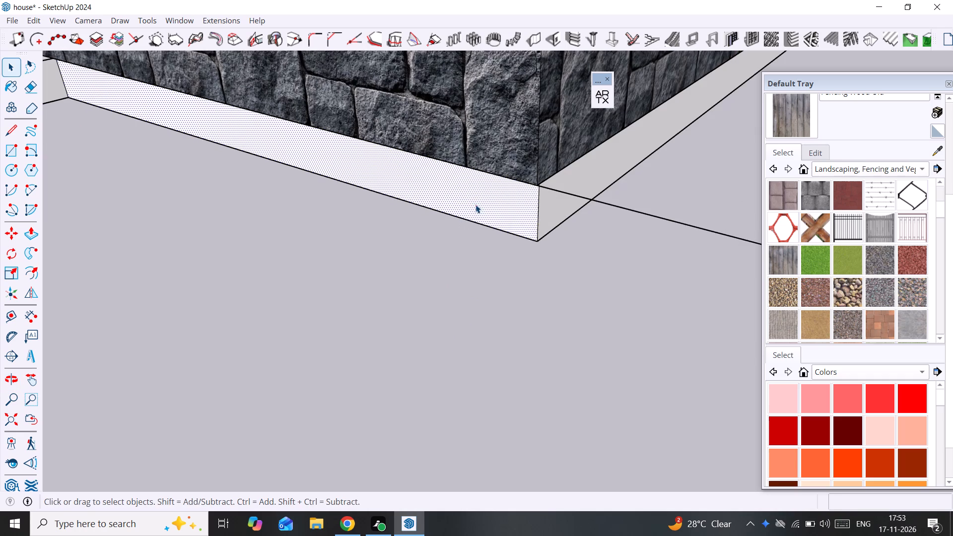
key("p")
left_click(476, 204)
left_click(532, 125)
middle_click_drag(609, 233, 599, 220)
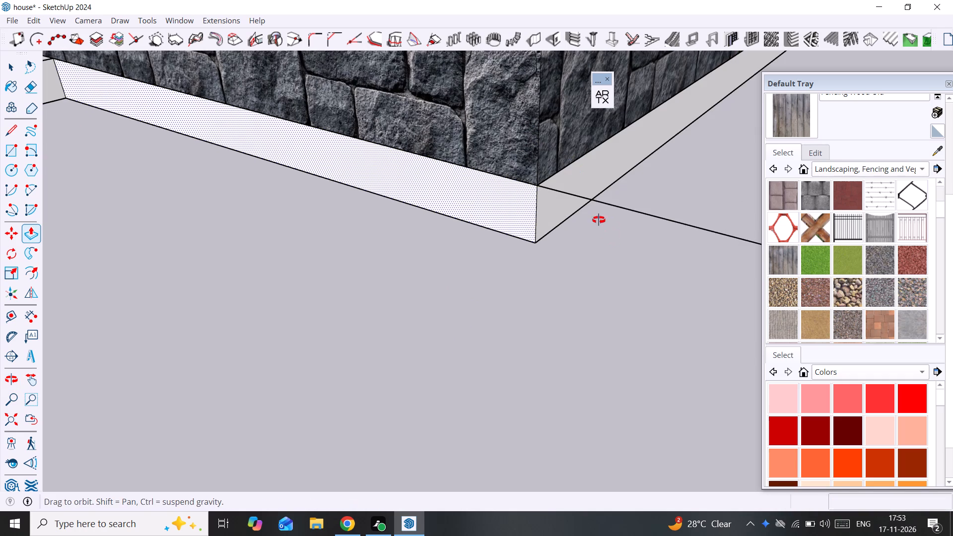
middle_click_drag(599, 220, 320, 0)
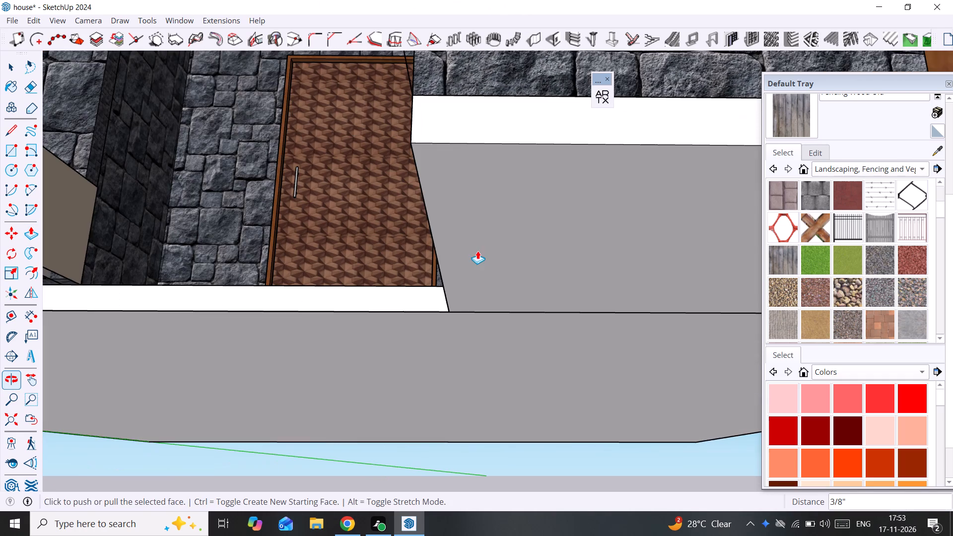
scroll(477, 251, "down", 20)
scroll(477, 251, "down", 4)
scroll(520, 345, "down", 5)
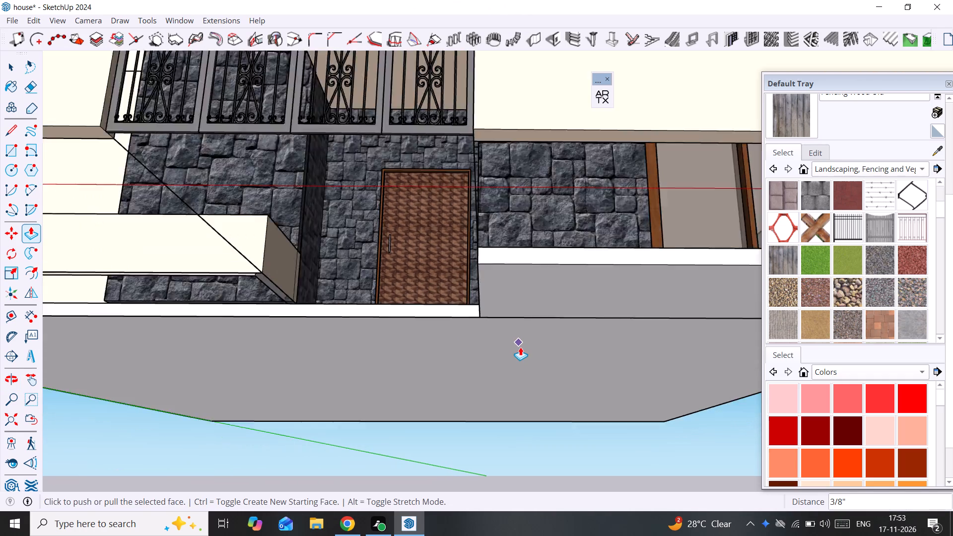
key("space")
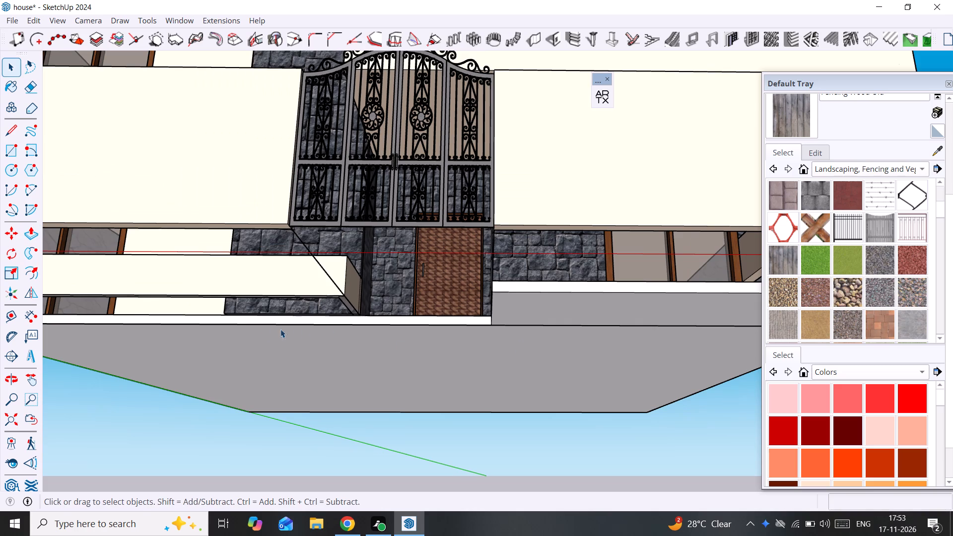
Draw a 6" by 4' 2 13/16" rectangle under the house's outer side wall, between the low front wall and the slab.
middle_click_drag(220, 337, 440, 331, "shift")
scroll(163, 310, "up", 2)
middle_click_drag(168, 311, 340, 299, "shift")
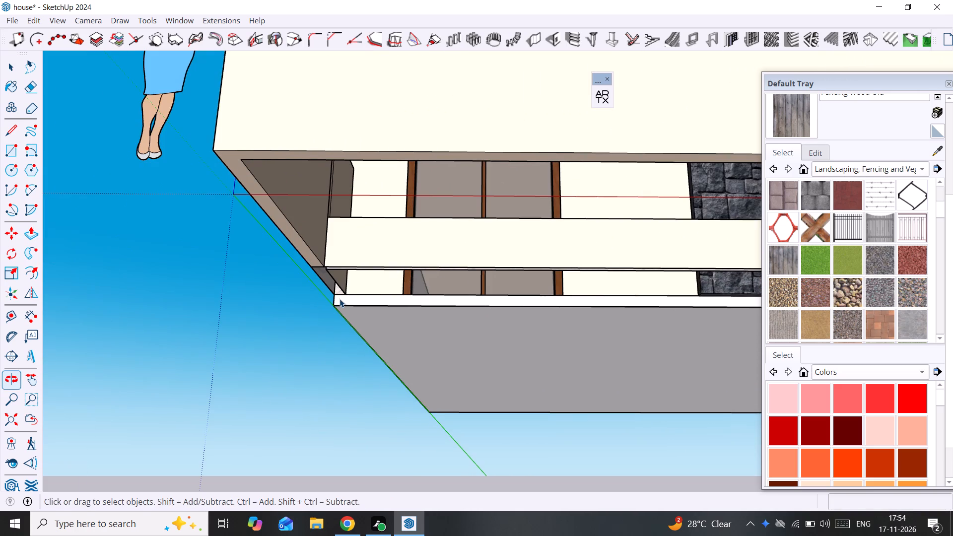
scroll(340, 299, "up", 6)
middle_click_drag(336, 295, 338, 250)
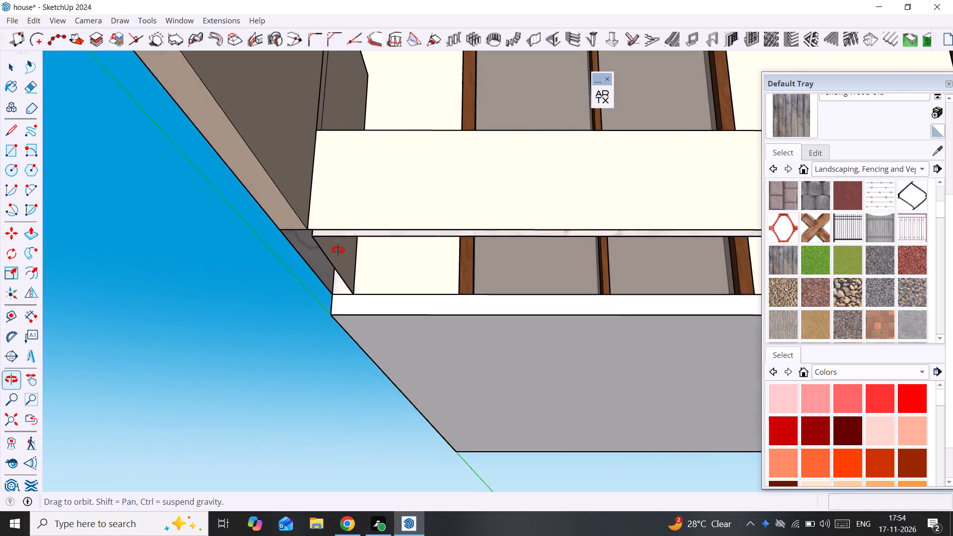
middle_click_drag(338, 250, 354, 183)
middle_click(354, 183, "shift")
middle_click_drag(354, 183, 354, 192, "shift")
middle_click_drag(354, 201, 354, 208, "shift")
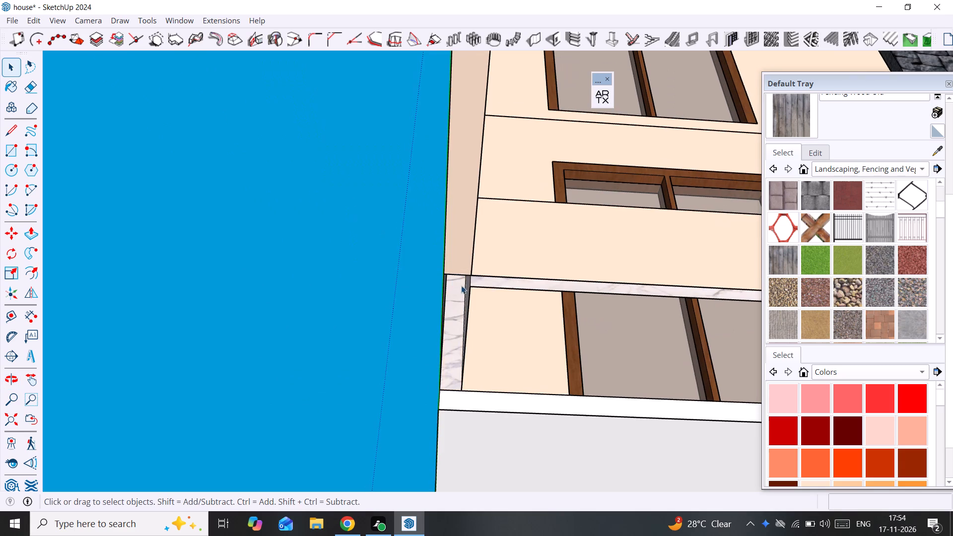
scroll(469, 358, "up", 4)
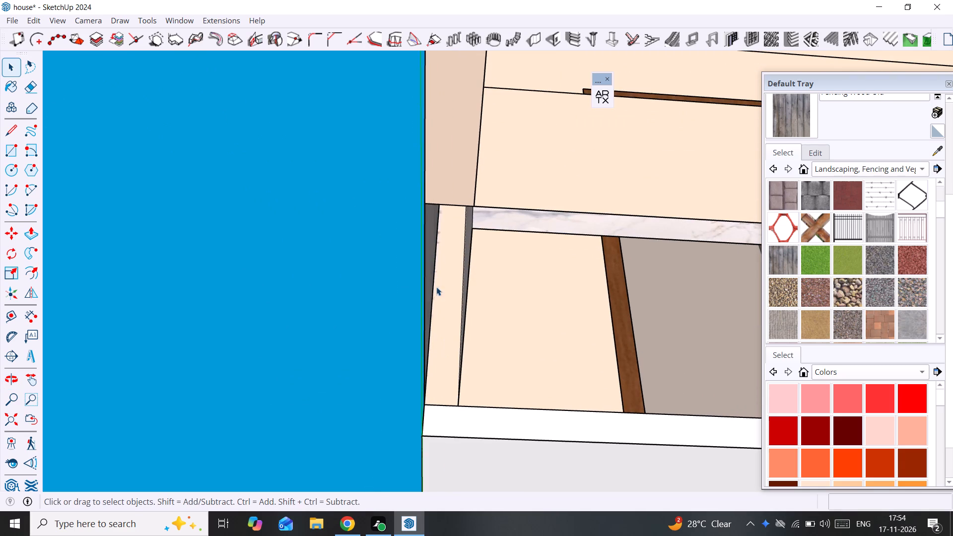
key("r")
left_click(424, 206)
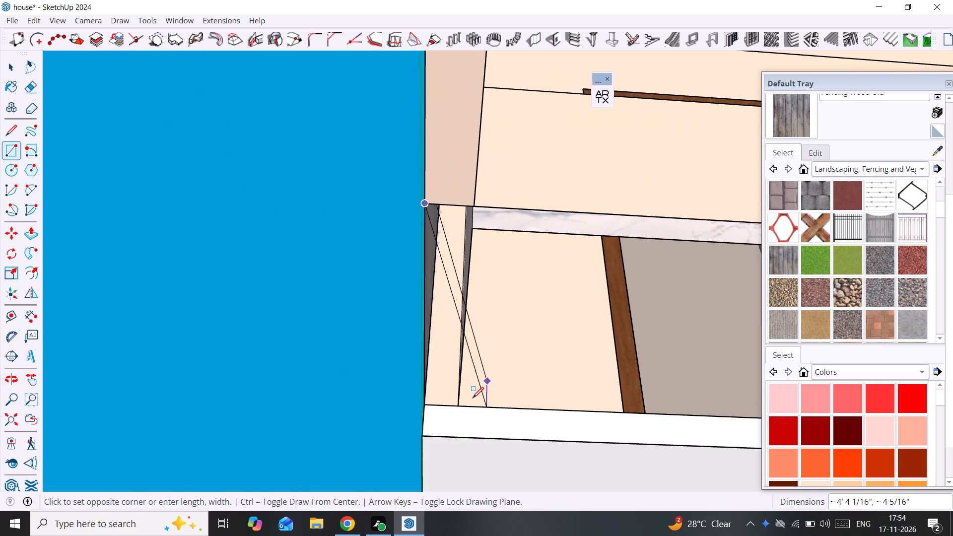
left_click(461, 404)
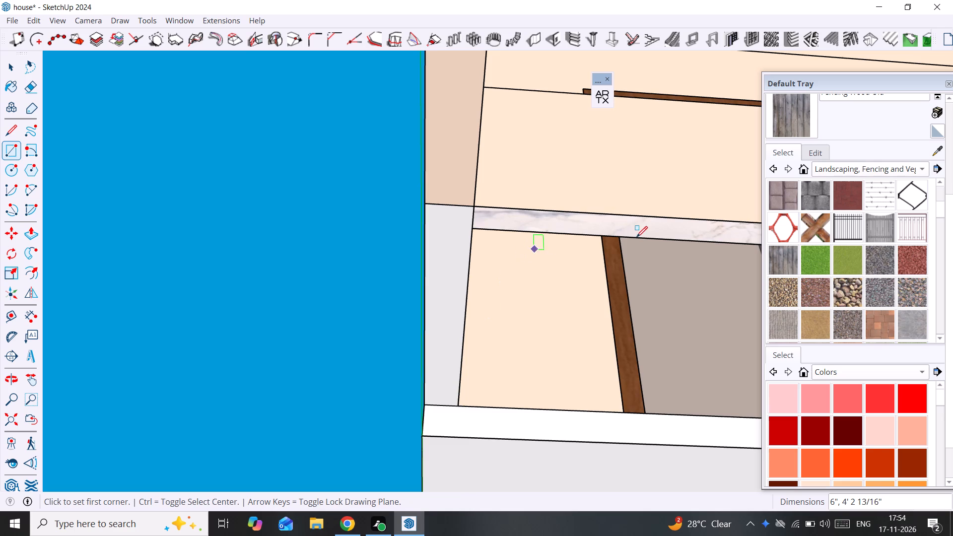
Draw a 22' 2 3/16" by 4" rectangle along the underside of the long low front wall, from the side wall to its far corner.
scroll(636, 237, "down", 3)
middle_click_drag(619, 286, 476, 361)
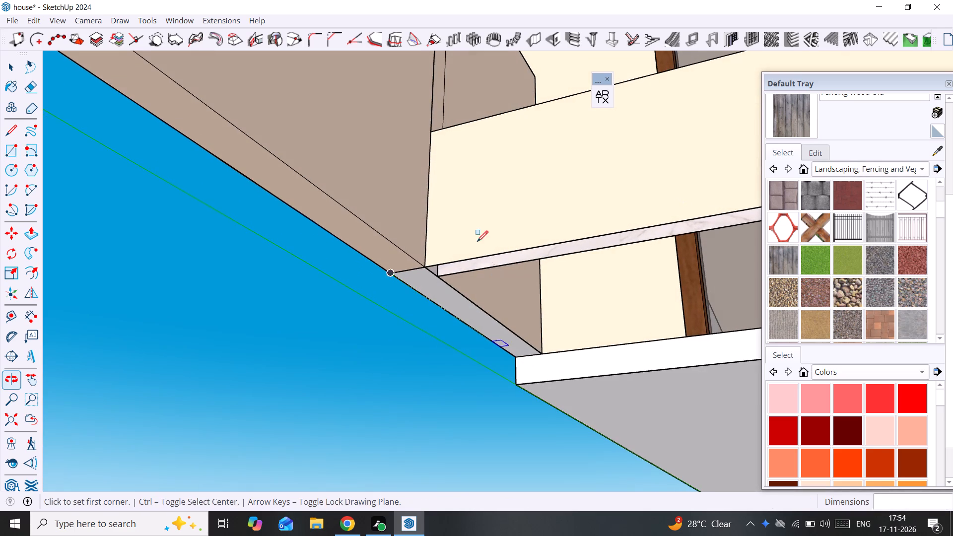
left_click(426, 269)
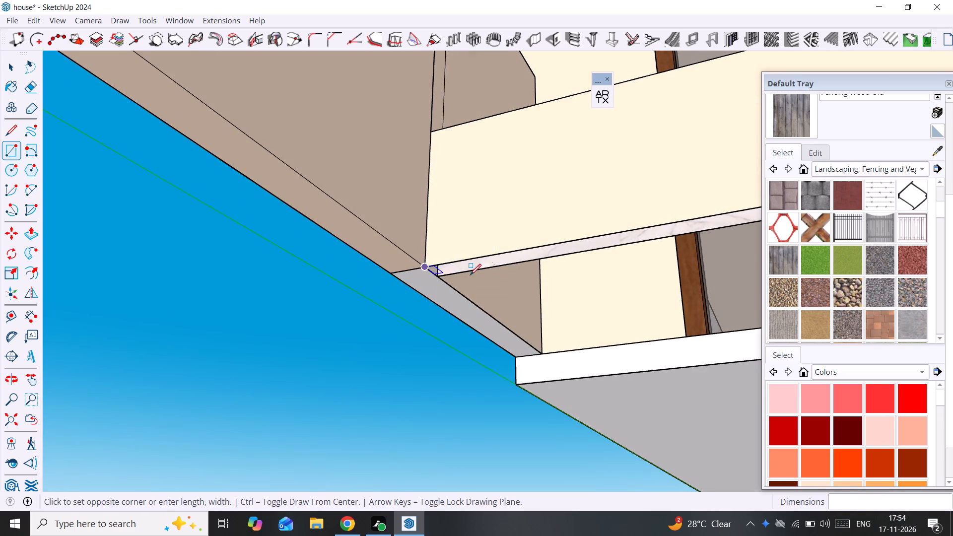
scroll(508, 261, "down", 4)
middle_click_drag(541, 272, 207, 270)
scroll(216, 270, "down", 4)
scroll(461, 186, "down", 4)
scroll(610, 153, "down", 4)
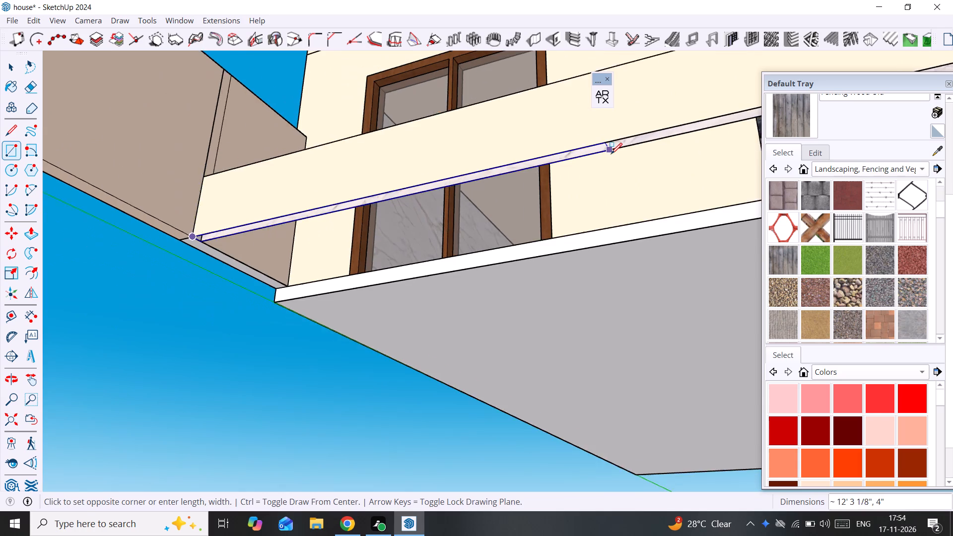
middle_click_drag(593, 165, 226, 198, "shift")
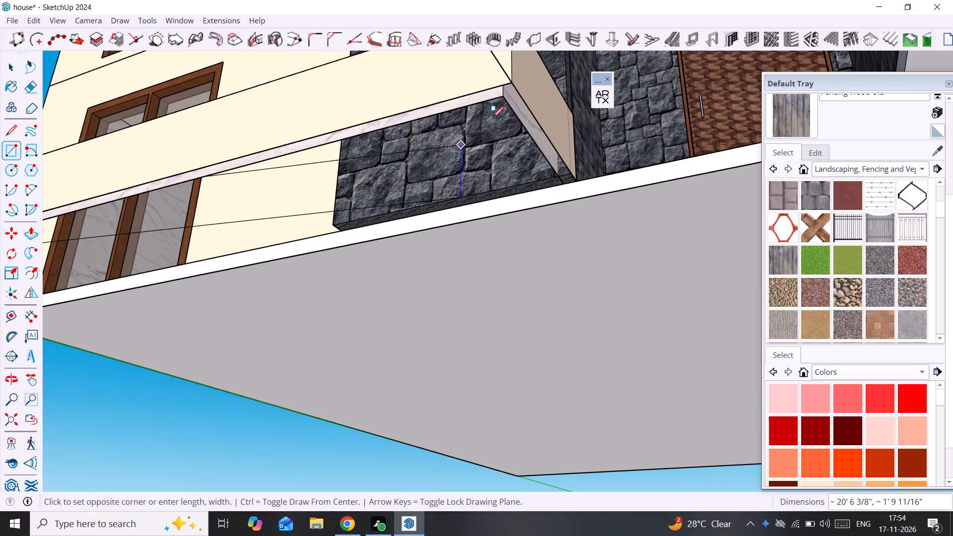
scroll(505, 83, "up", 3)
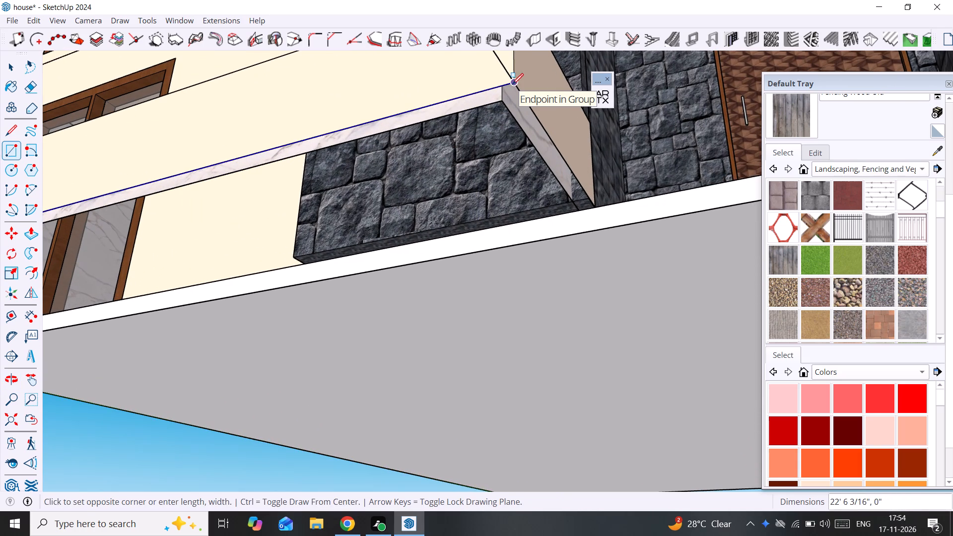
left_click(504, 100)
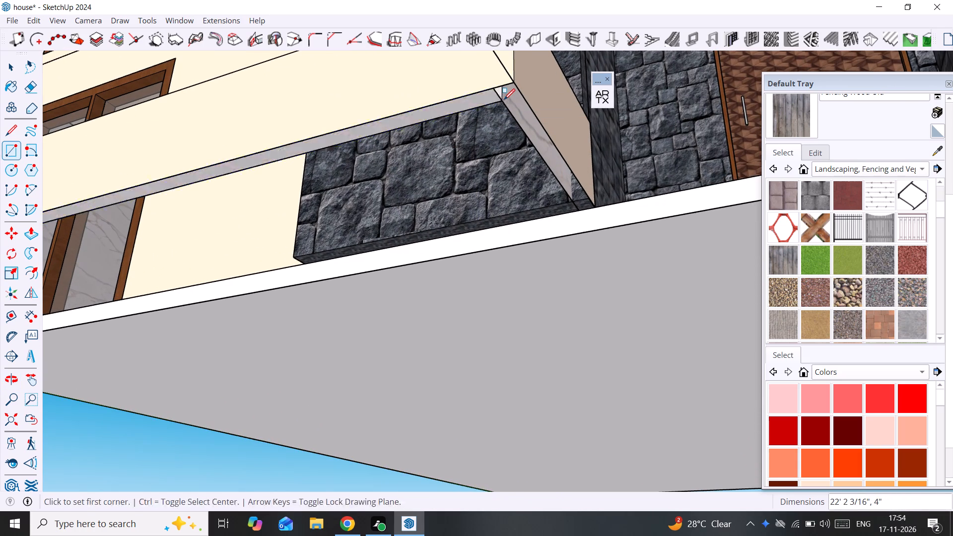
Draw a 4" by 4' 2 13/16" rectangle under the low wall's short return, from its outer corner to the slab's front edge.
scroll(504, 100, "up", 4)
middle_click_drag(500, 100, 376, 96)
left_click(369, 101)
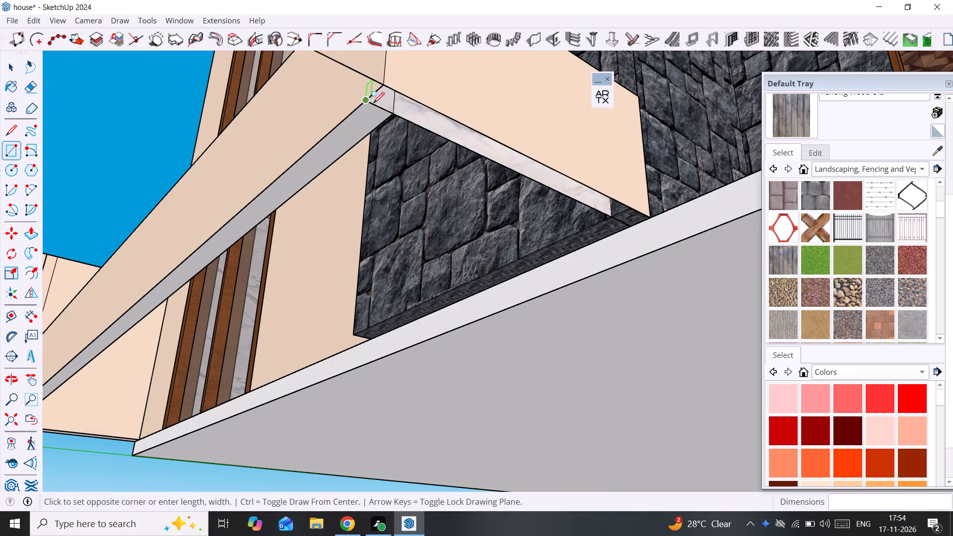
left_click(647, 216)
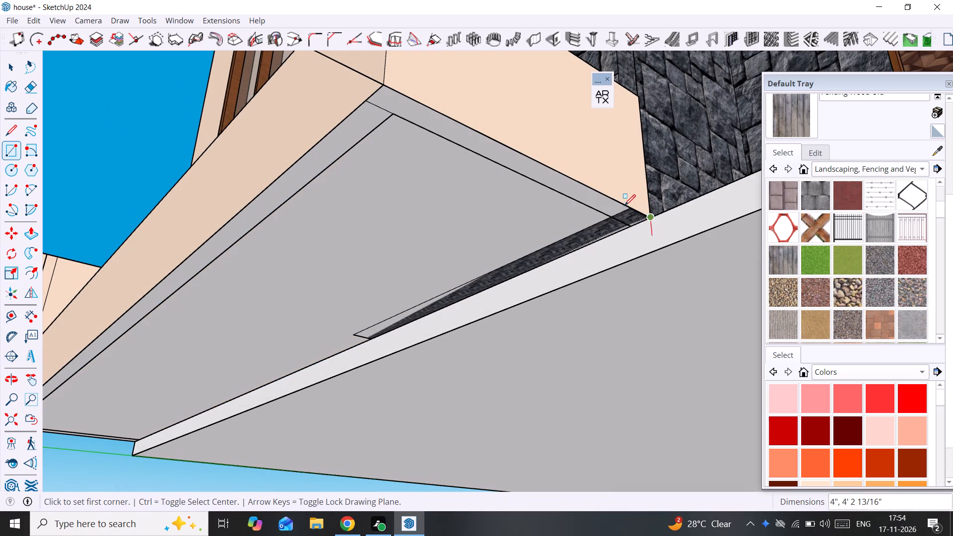
Delete the large face enclosed by the three wall-base rectangles and the slab's front edge.
middle_click_drag(380, 183, 494, 150)
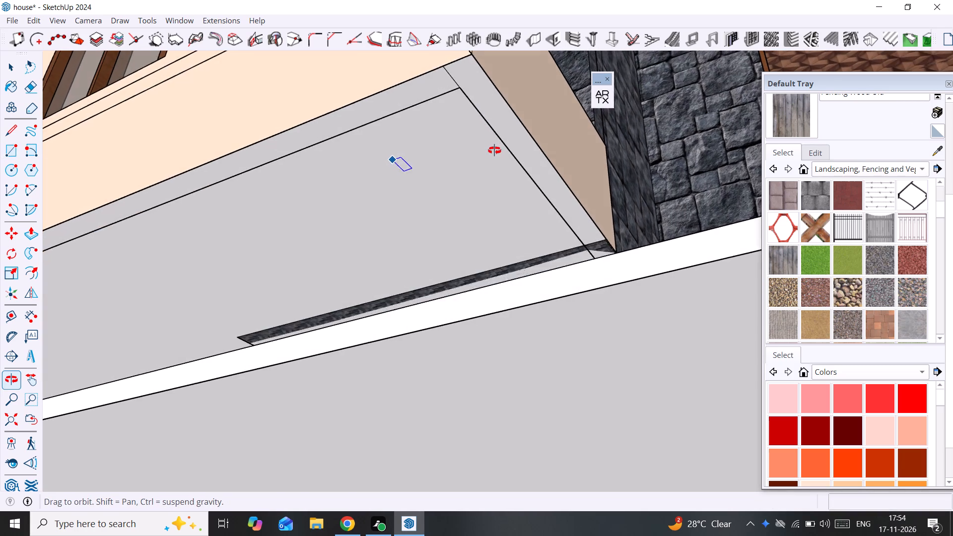
middle_click_drag(494, 150, 498, 150)
key("space")
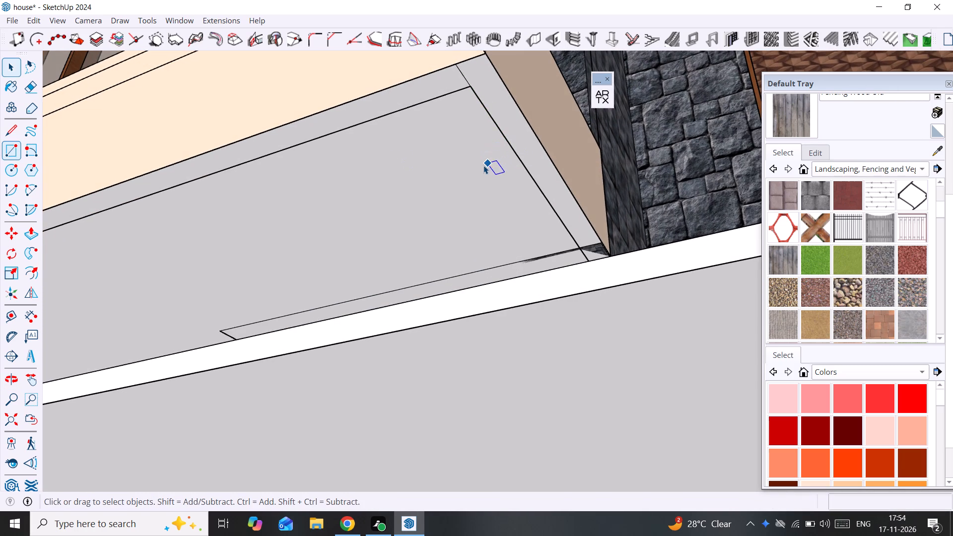
left_click(481, 166)
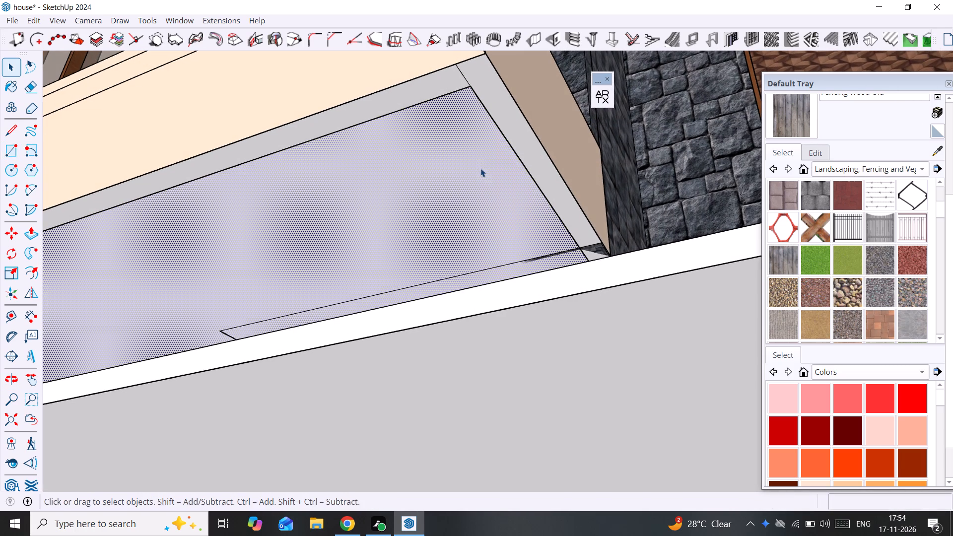
key("Delete")
Examine the return wall's base strip where it meets the stone cladding and the slab's front edge.
middle_click_drag(506, 181, 551, 195)
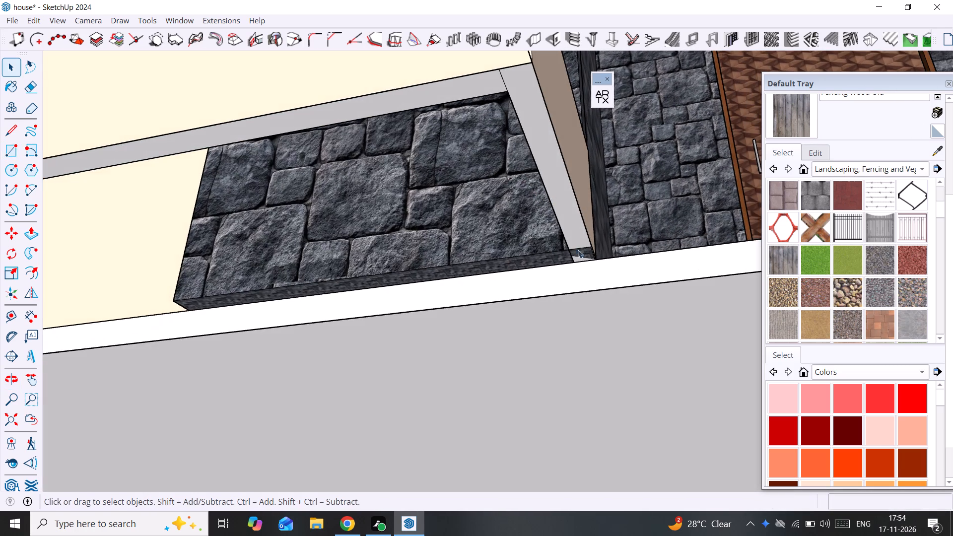
scroll(579, 251, "up", 10)
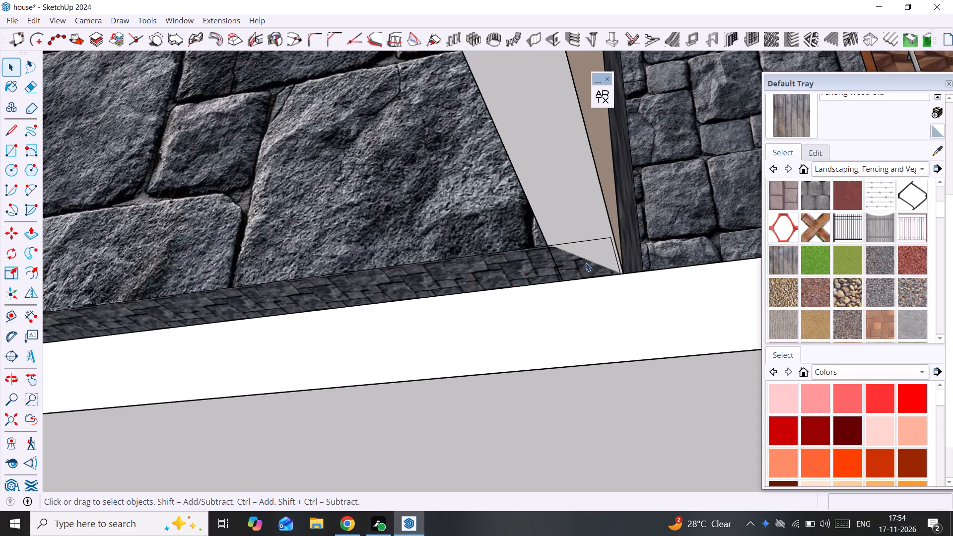
left_click(586, 263)
scroll(586, 263, "down", 3)
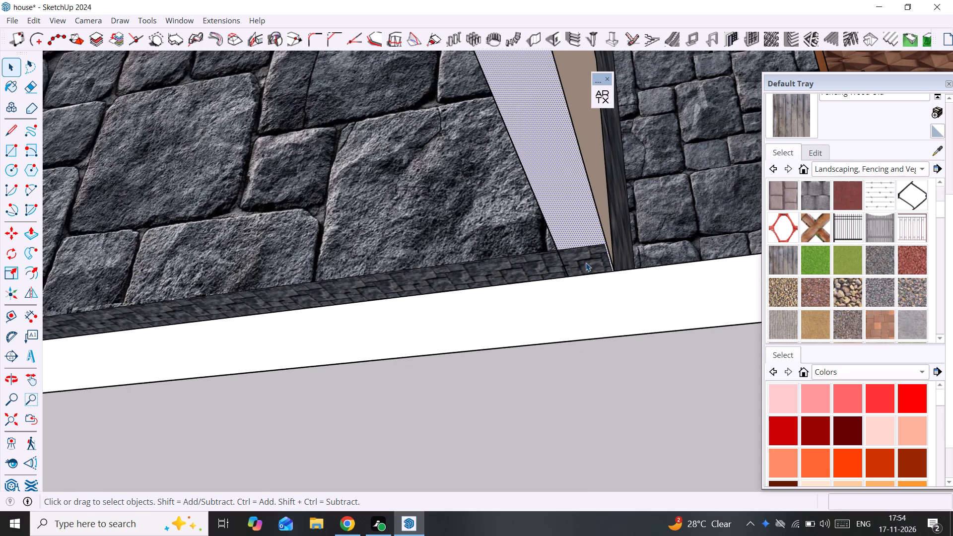
middle_click_drag(586, 263, 614, 216)
scroll(618, 199, "down", 18)
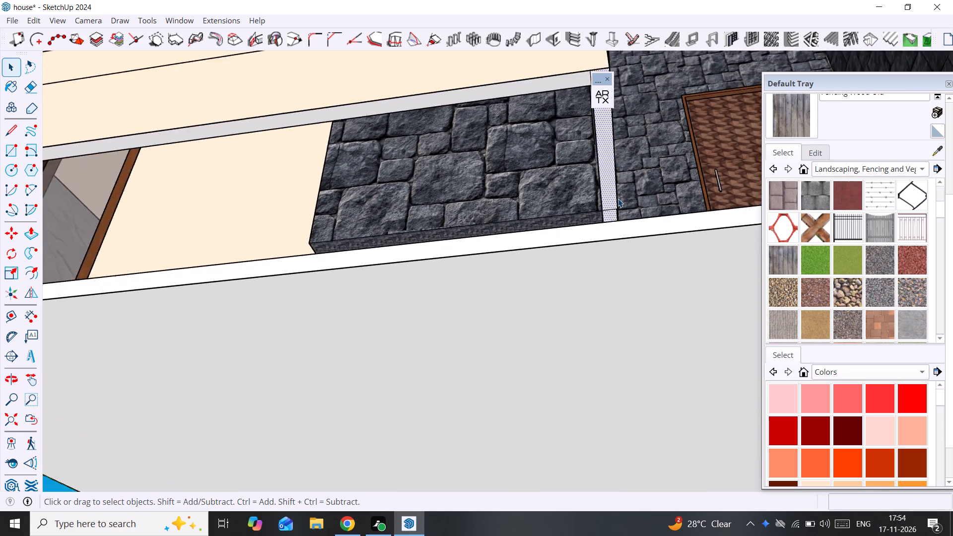
scroll(618, 199, "down", 9)
scroll(560, 220, "down", 6)
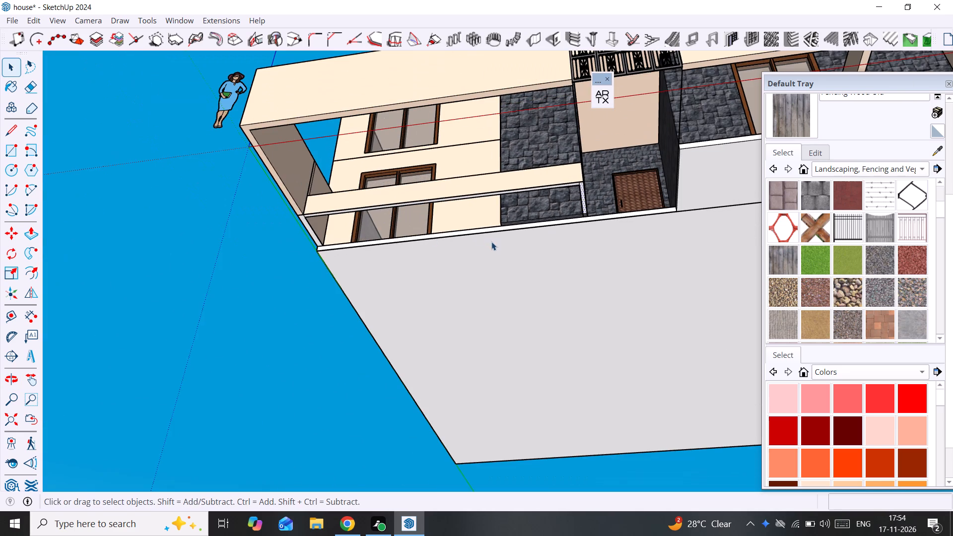
Copy the short vertical edge at the slab's outer end 23' 3/16" along its front face, to the return wall's outer corner.
scroll(332, 242, "up", 7)
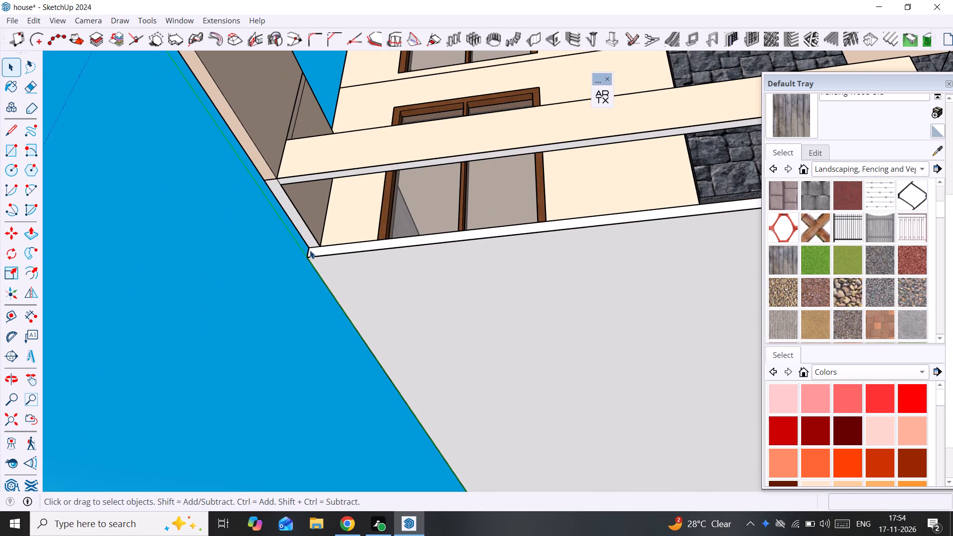
left_click(310, 250)
key("m")
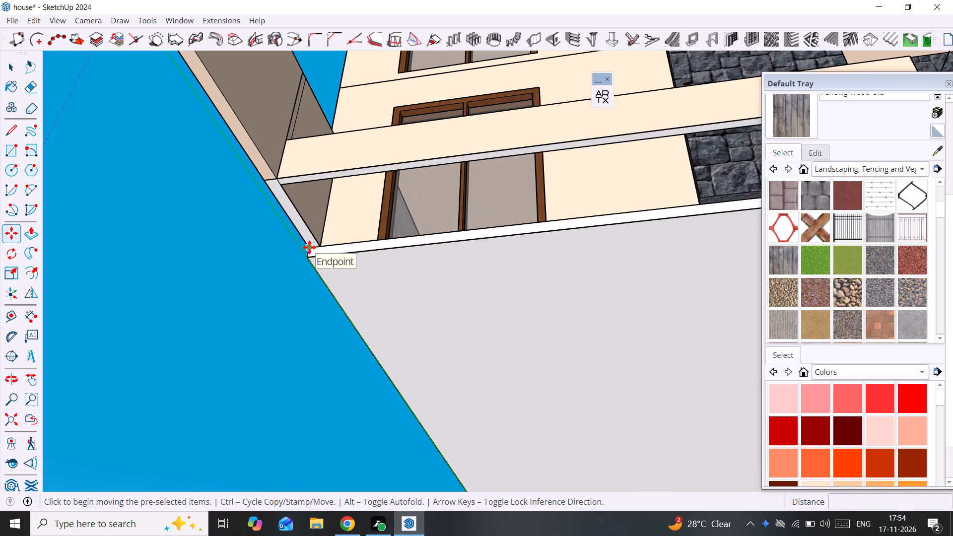
left_click(309, 247)
scroll(404, 234, "down", 4)
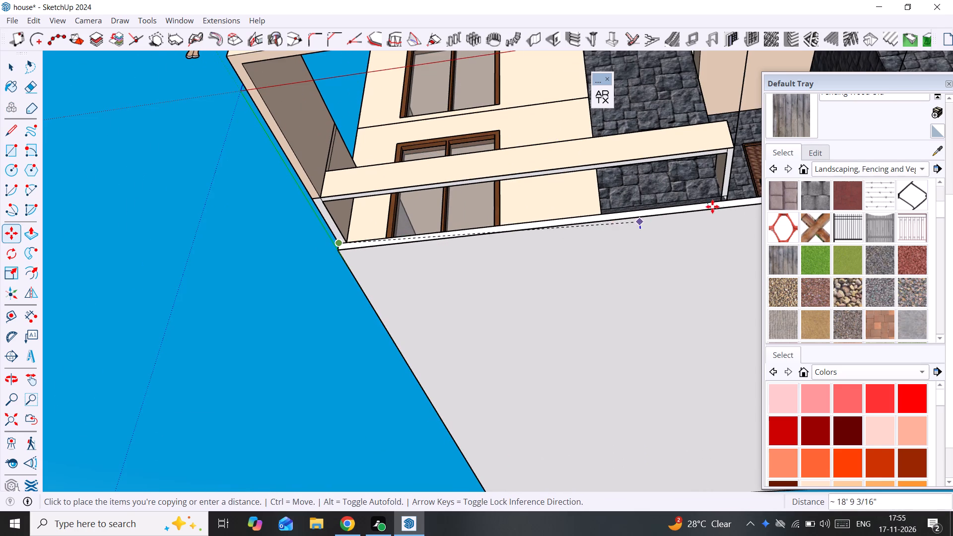
scroll(729, 201, "up", 15)
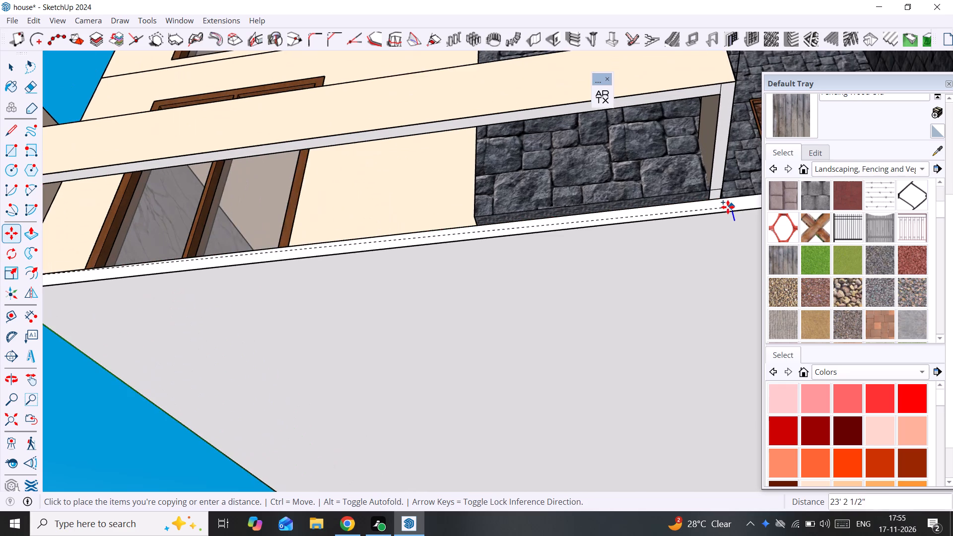
scroll(725, 205, "up", 16)
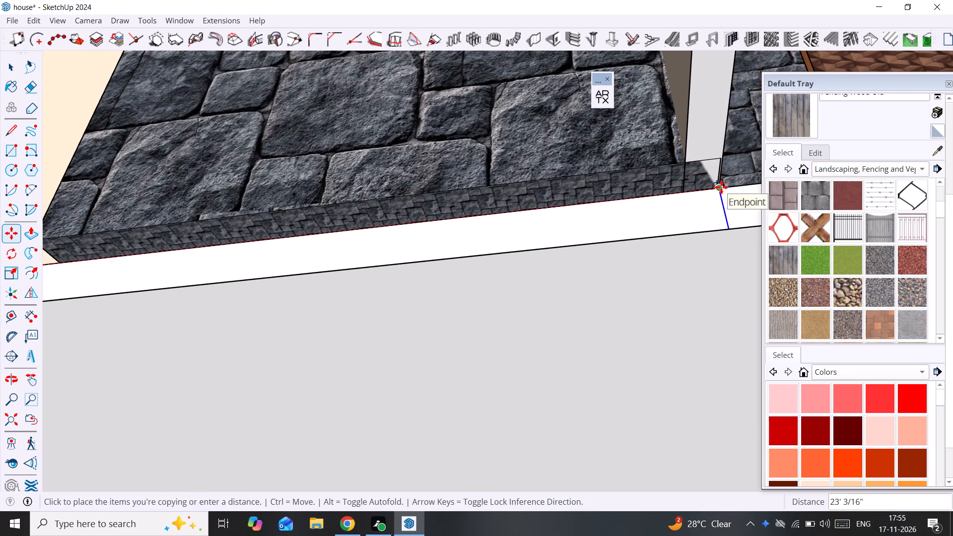
left_click(723, 187)
key("space")
Pull the slab's front face between its outer end and the copied edge 4' 2 13/16" forward beneath the low wall.
left_click(642, 210)
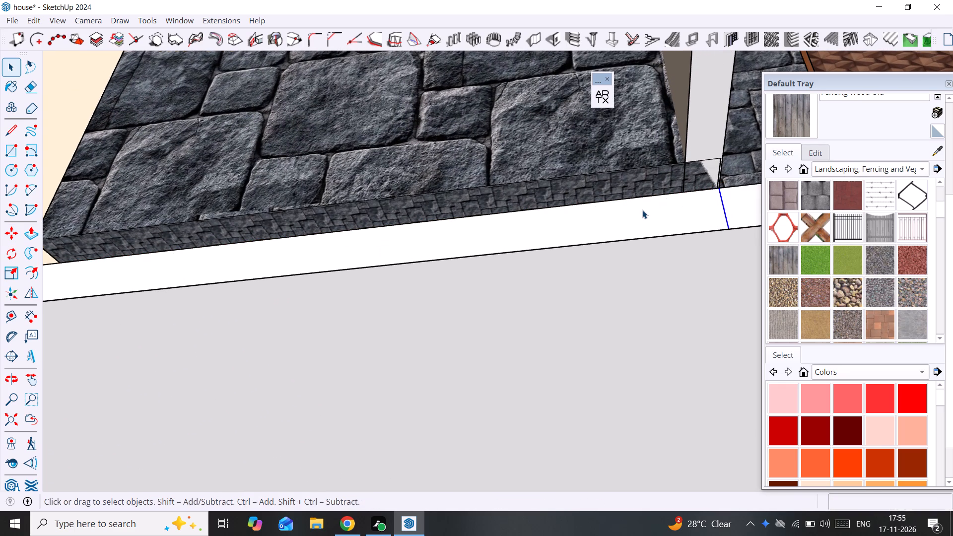
left_click(642, 210)
key("p")
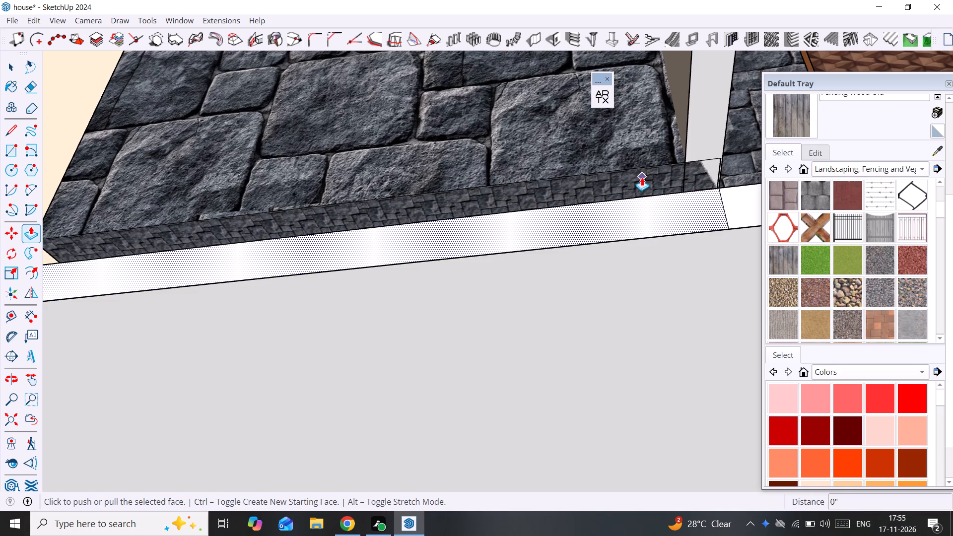
scroll(642, 177, "down", 20)
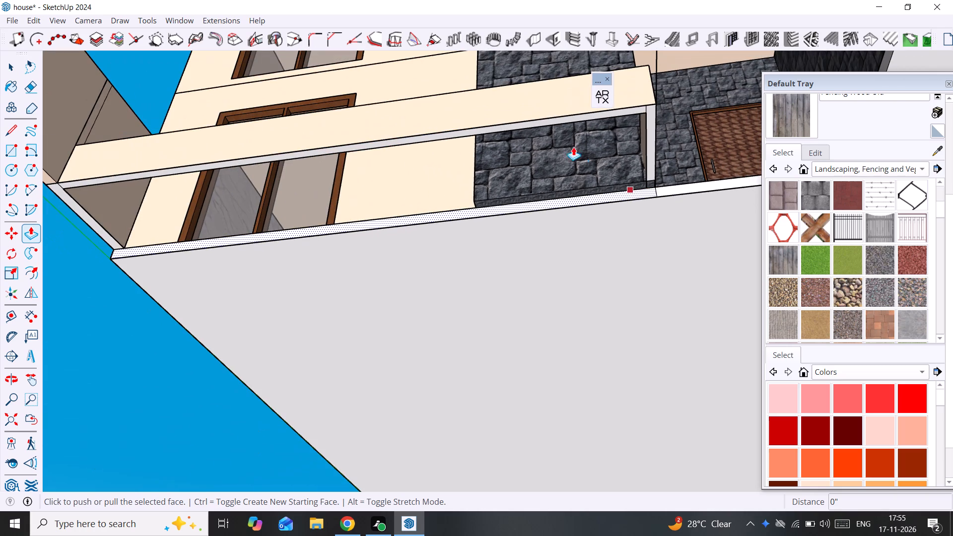
left_click(544, 197)
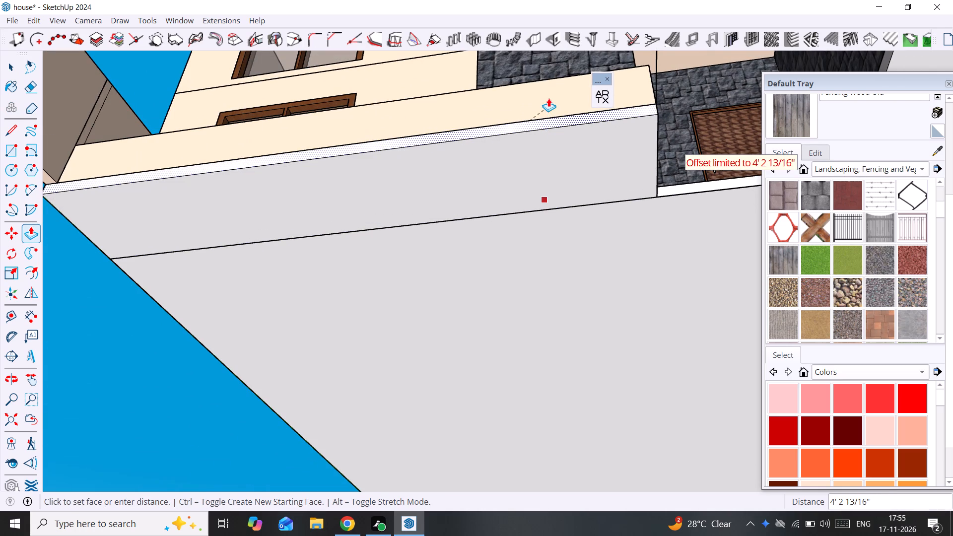
left_click(548, 98)
Examine the extended slab under the low wall and the entrance landing from the gate side.
middle_click_drag(477, 206, 615, 218)
scroll(488, 214, "down", 1)
scroll(616, 218, "down", 6)
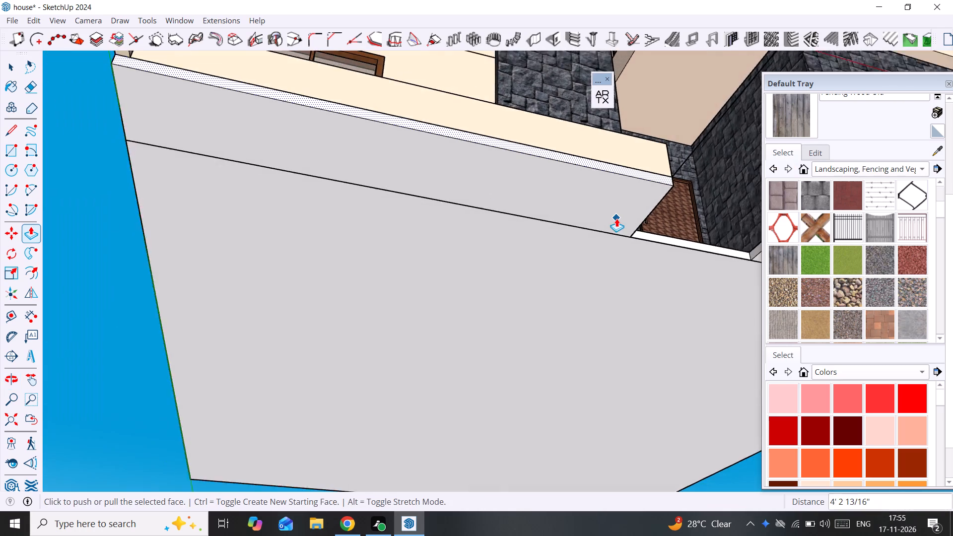
scroll(616, 218, "down", 18)
middle_click_drag(490, 208, 445, 357)
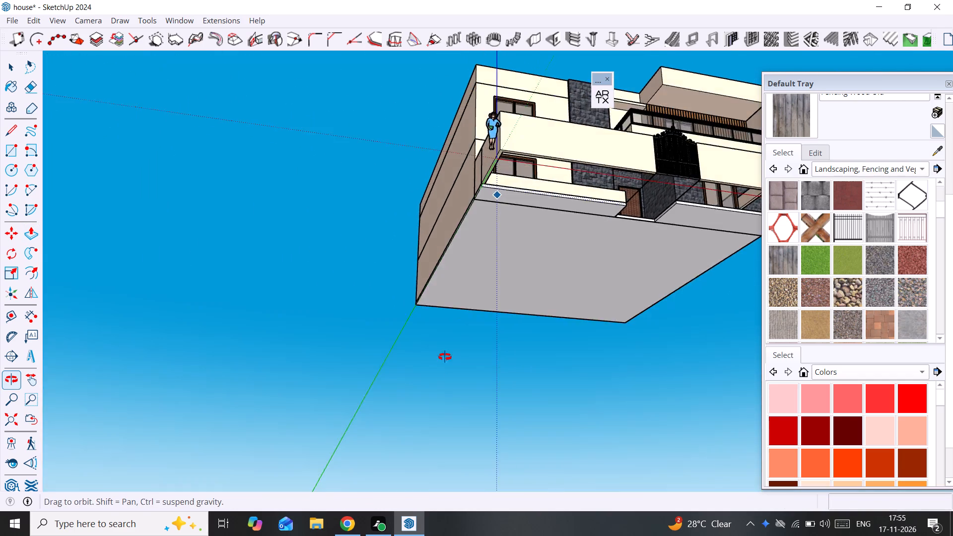
middle_click_drag(445, 357, 393, 513)
scroll(454, 221, "up", 4)
middle_click_drag(457, 251, 458, 265)
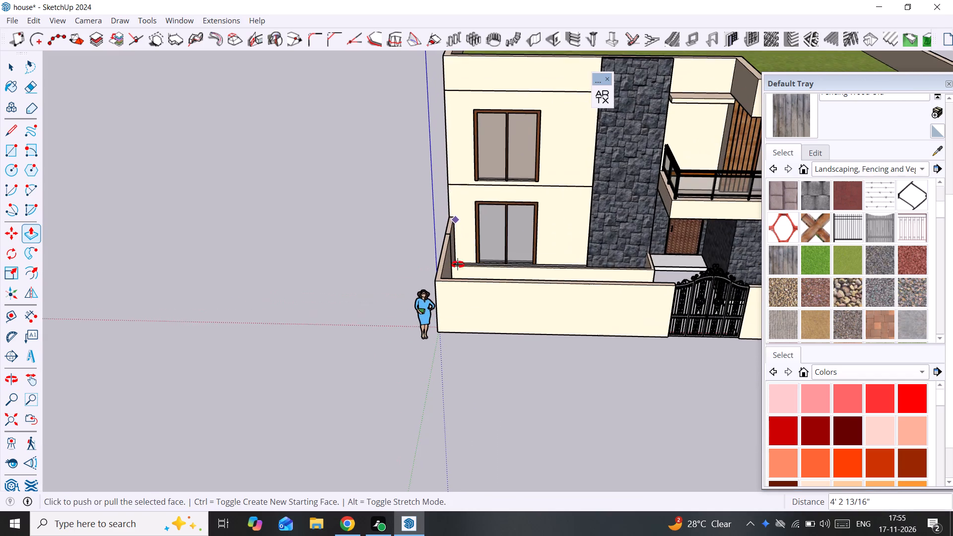
middle_click_drag(458, 265, 462, 324)
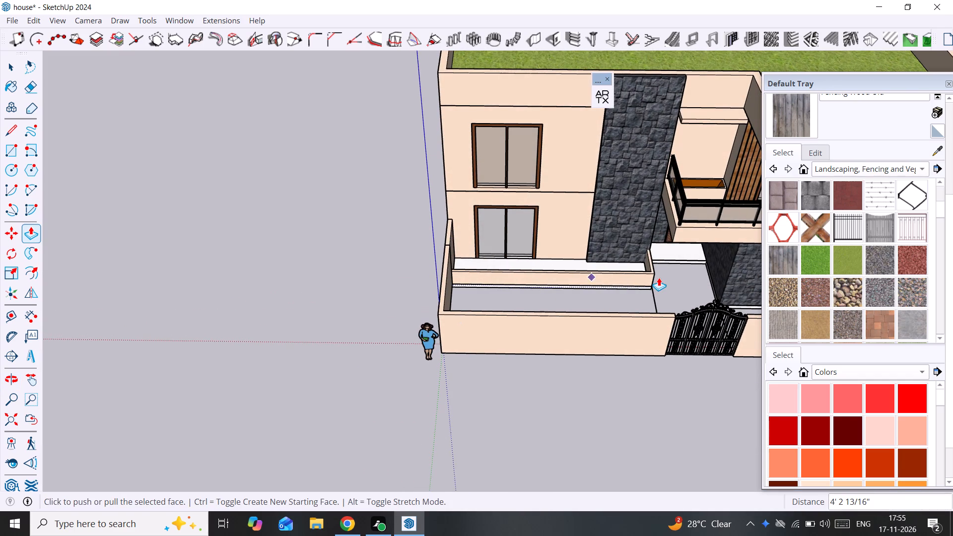
middle_click_drag(656, 279, 630, 281)
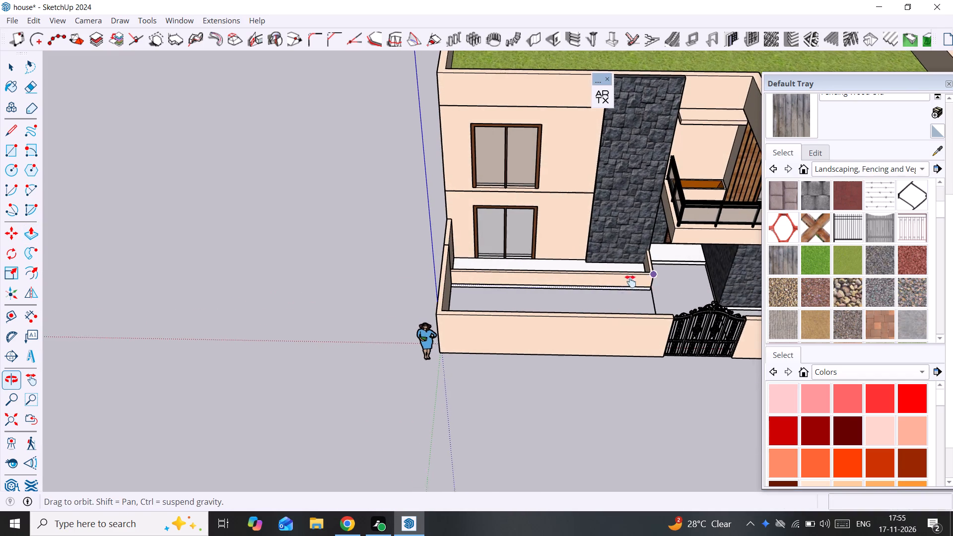
middle_click_drag(630, 281, 461, 280)
scroll(465, 260, "up", 4)
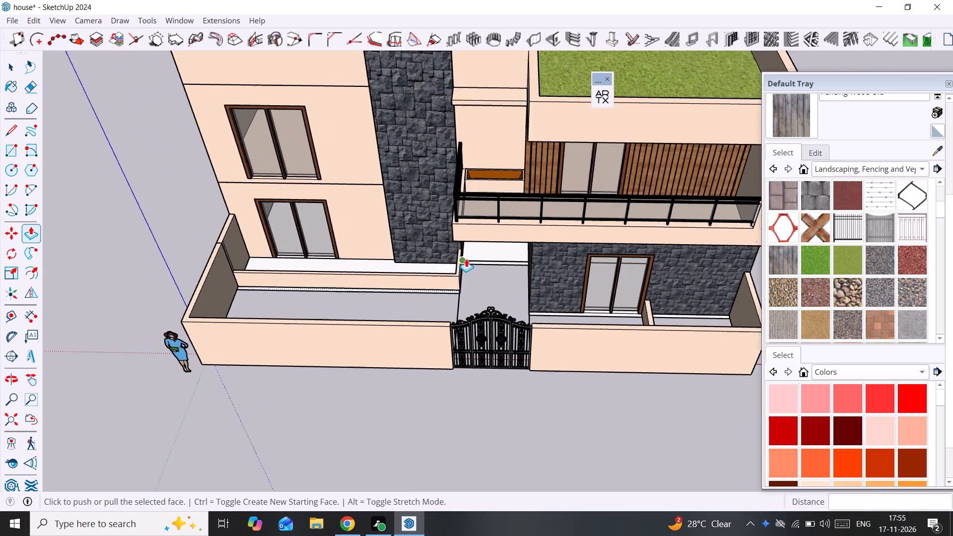
scroll(466, 259, "up", 16)
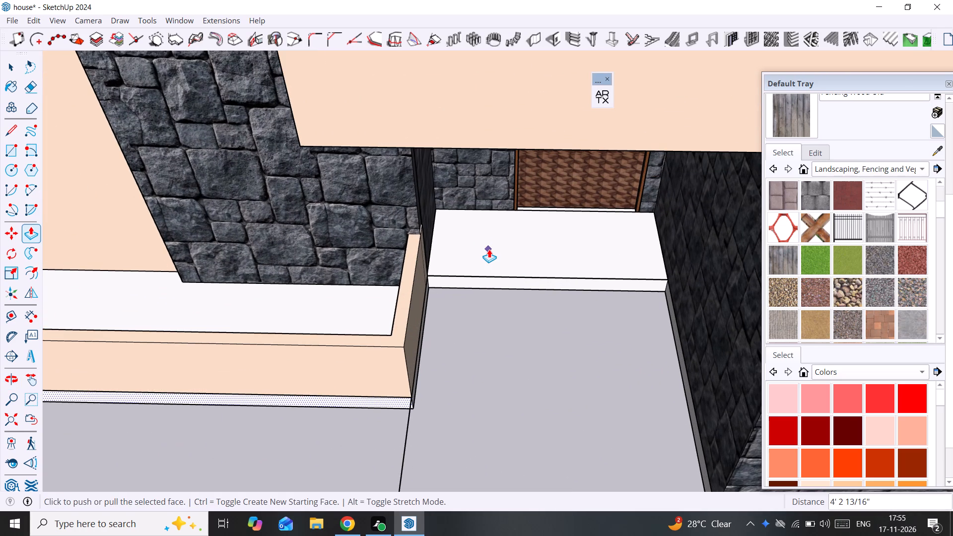
Push the entrance landing's front face back 3' to the base of the wooden door's wall.
key("space")
left_click(500, 257)
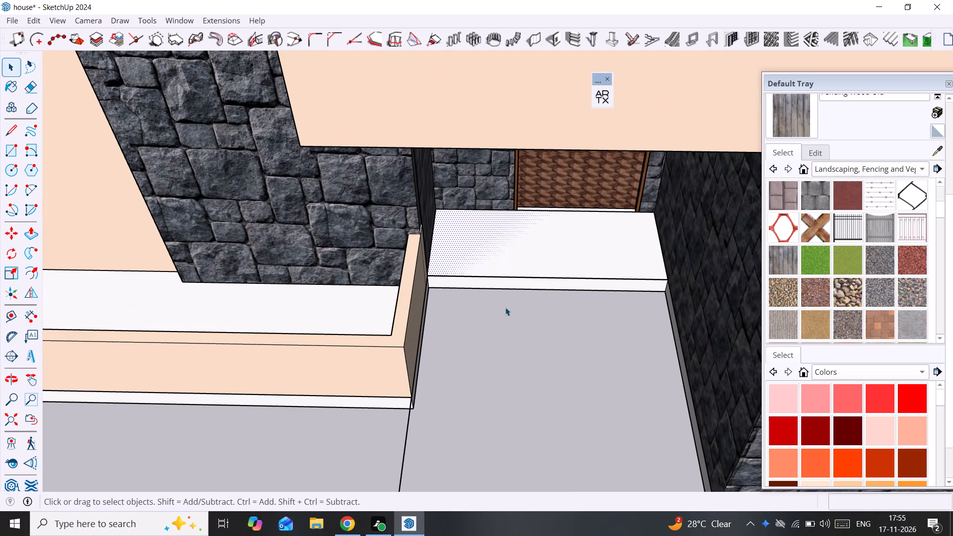
middle_click_drag(505, 307, 531, 166)
middle_click_drag(539, 351, 552, 185)
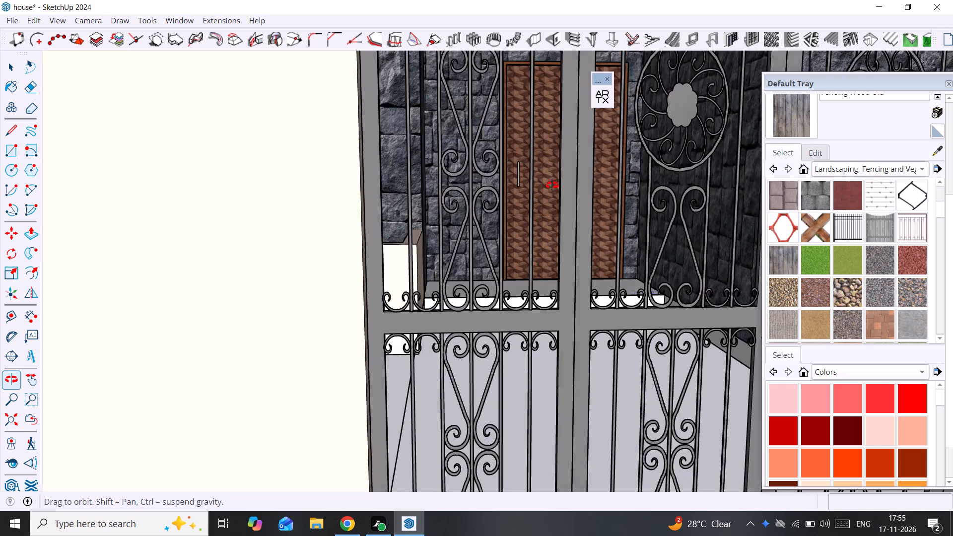
middle_click_drag(552, 185, 558, 98)
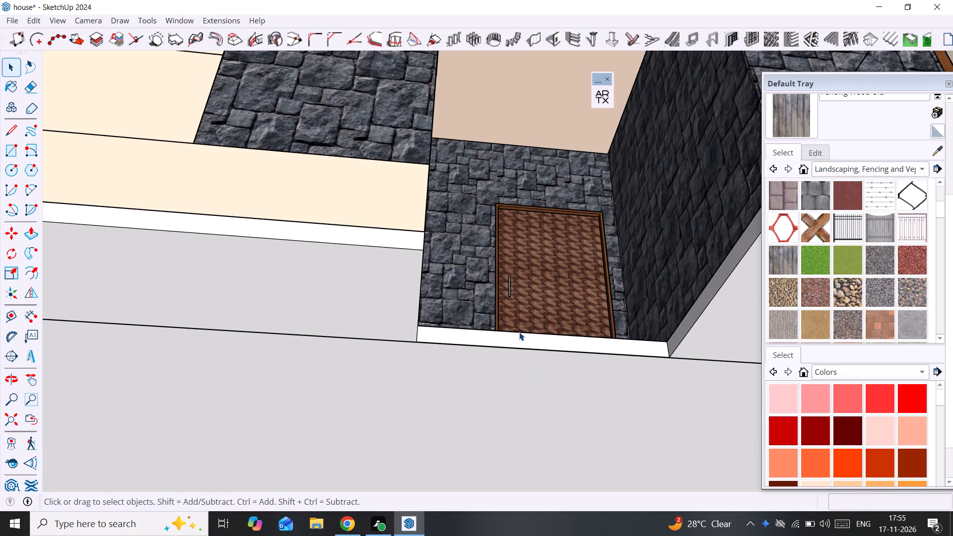
scroll(515, 336, "up", 2)
middle_click_drag(509, 346, 355, 470)
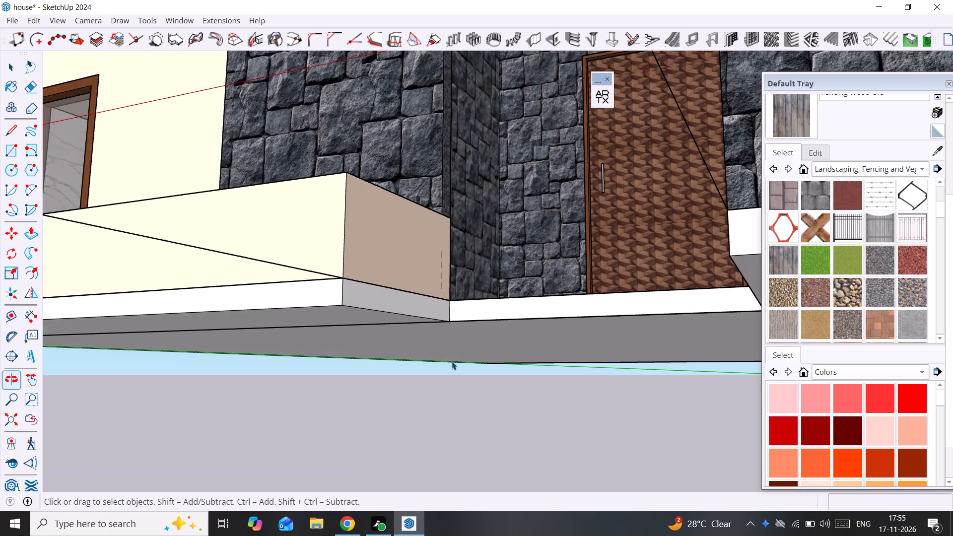
scroll(511, 315, "up", 6)
middle_click_drag(512, 314, 549, 406)
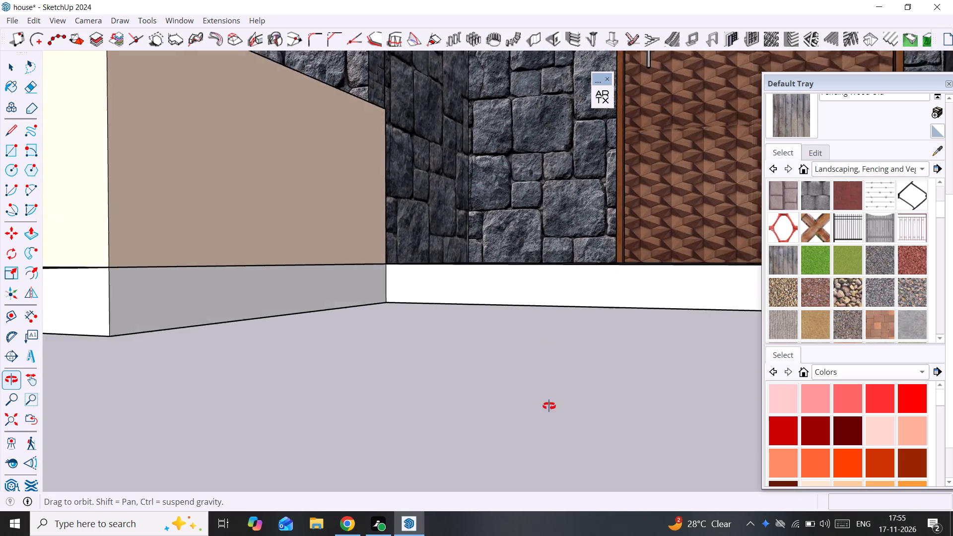
middle_click_drag(549, 406, 556, 446)
left_click(577, 261)
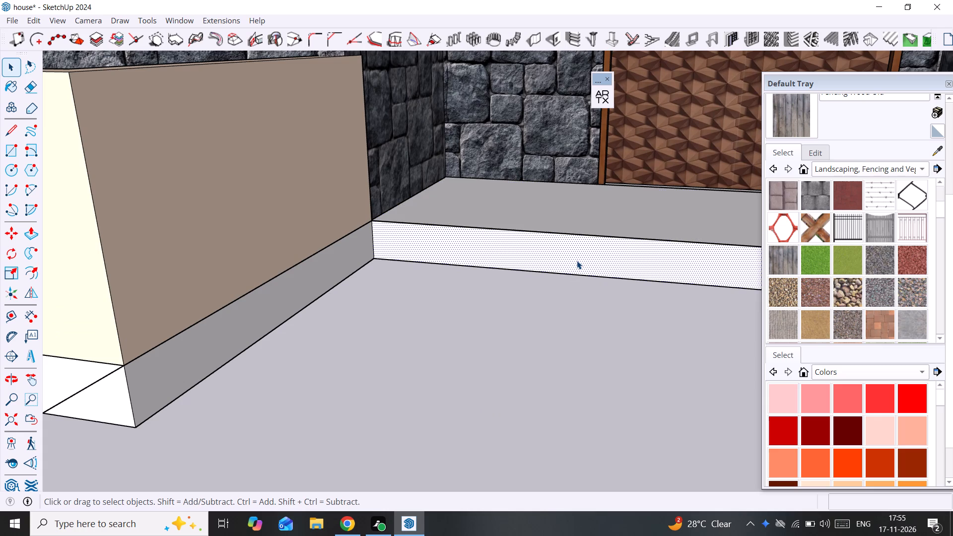
key("p")
left_click(577, 261)
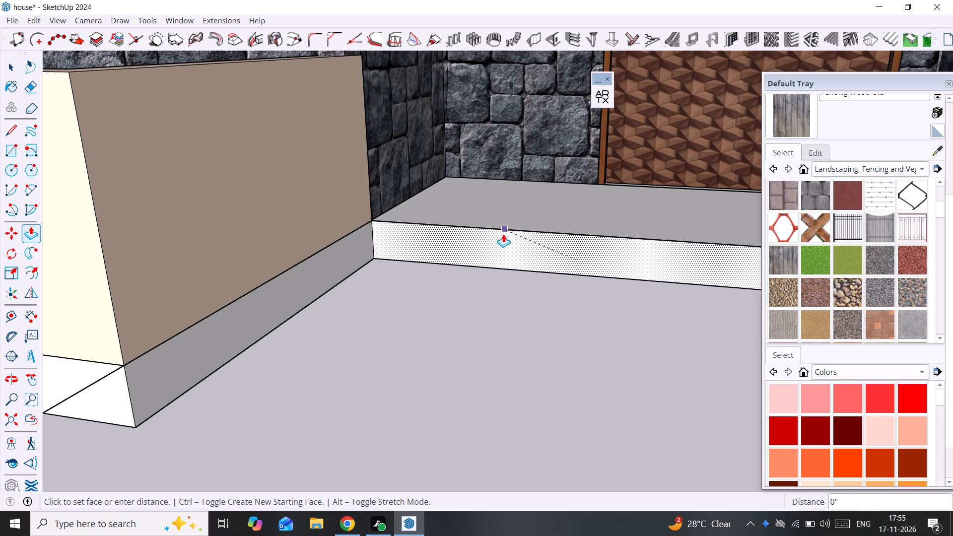
left_click(515, 107)
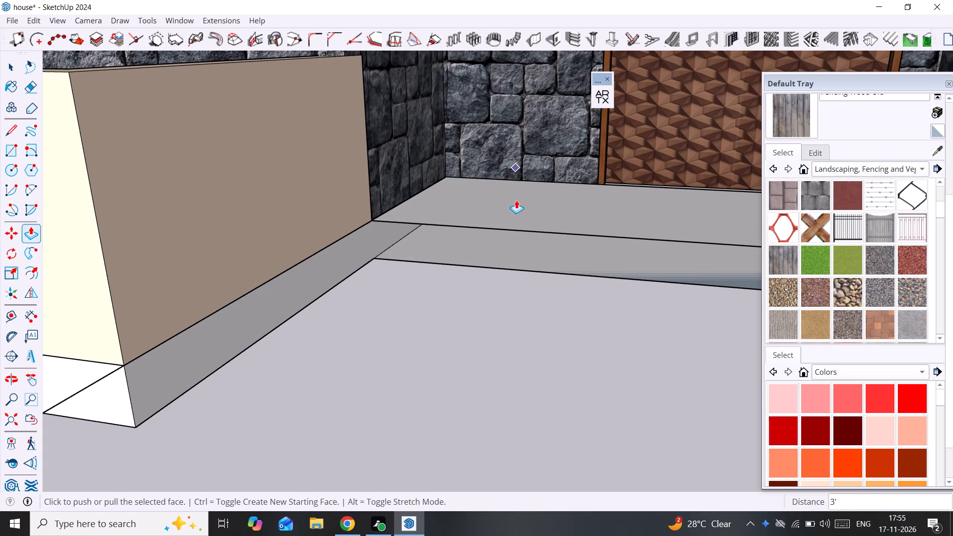
Delete the leftover landing edges and face in front of the door, including the line across the slab's underside.
key("space")
left_click(501, 227)
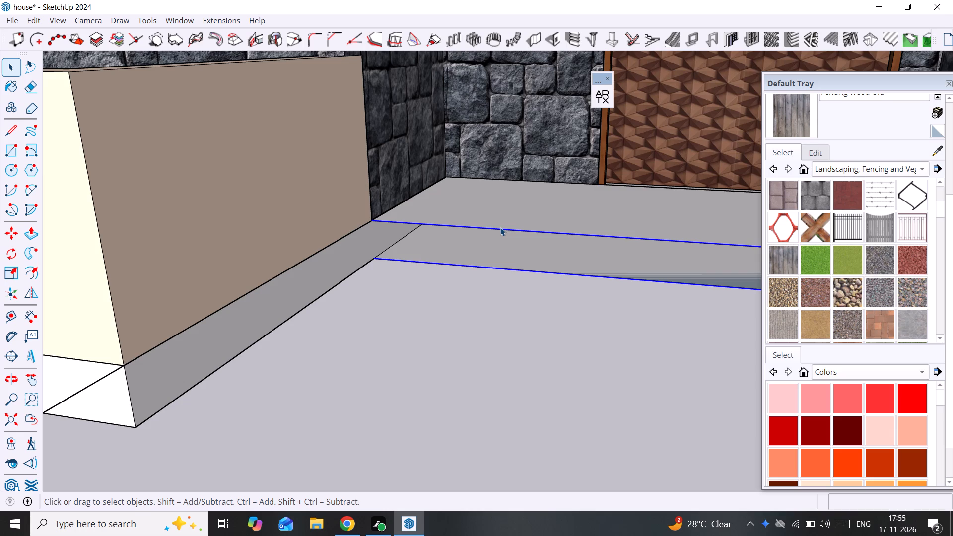
key("Delete")
left_click(484, 256)
key("Delete")
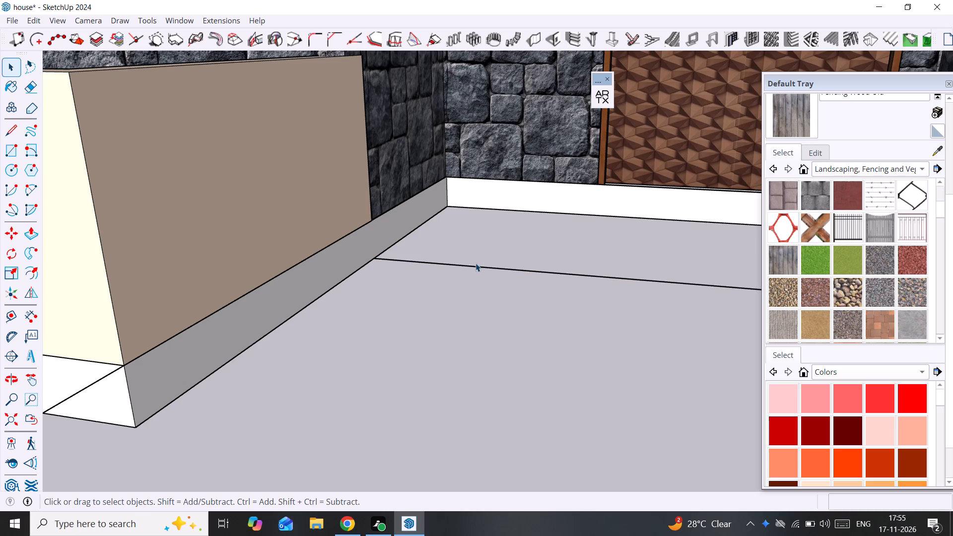
left_click(472, 268)
key("Delete")
Examine the underside of the house from the entrance recess to the rear wall.
middle_click_drag(472, 268, 523, 60)
scroll(539, 118, "down", 10)
scroll(551, 224, "down", 12)
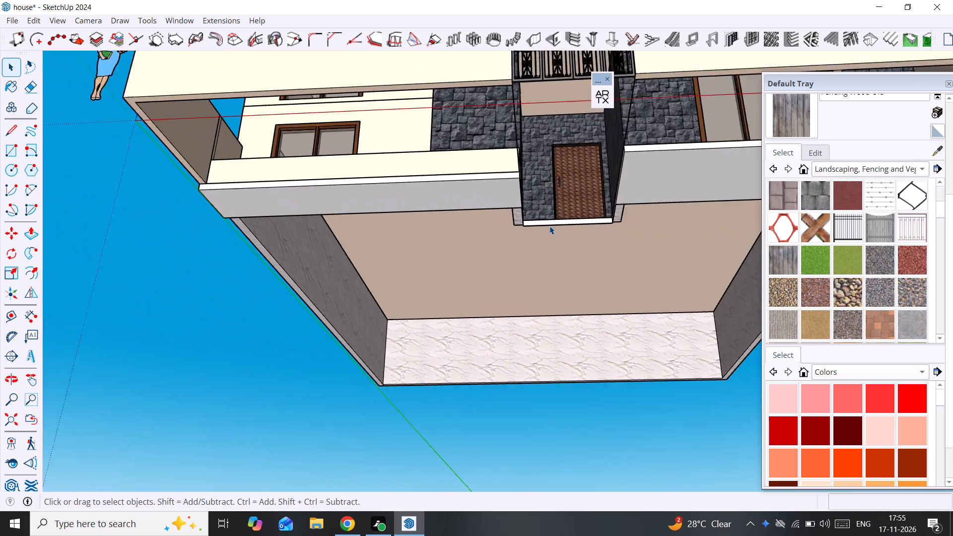
middle_click_drag(558, 268, 541, 276)
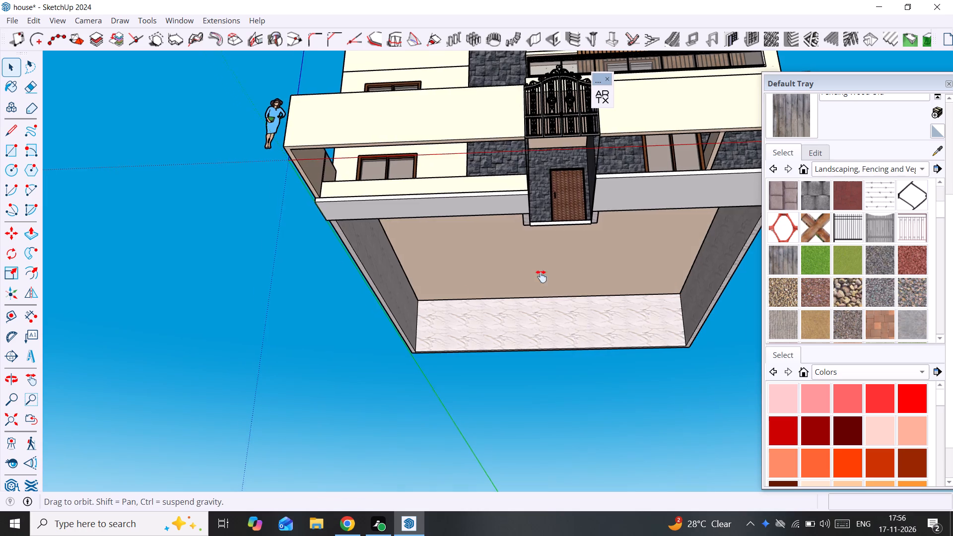
middle_click_drag(541, 276, 505, 138)
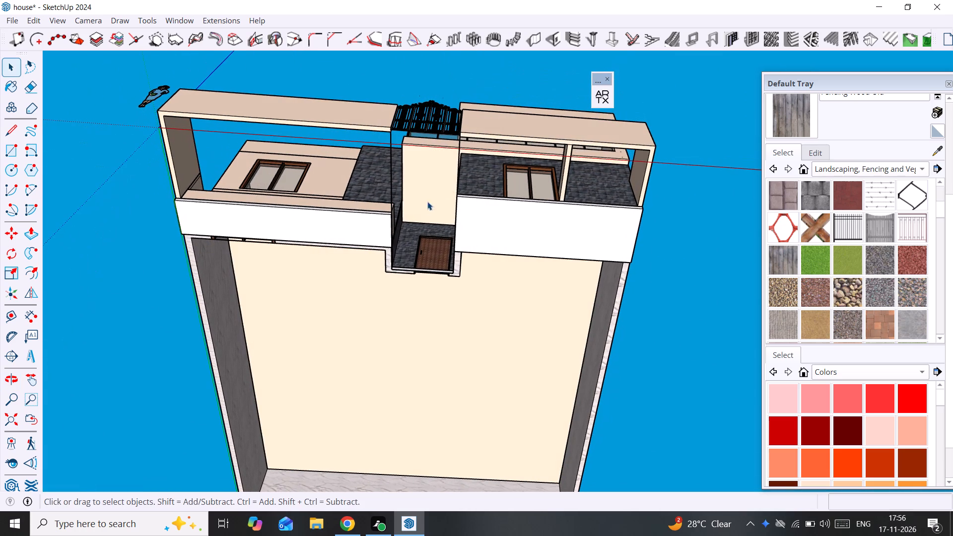
middle_click_drag(493, 297, 560, 127, "shift")
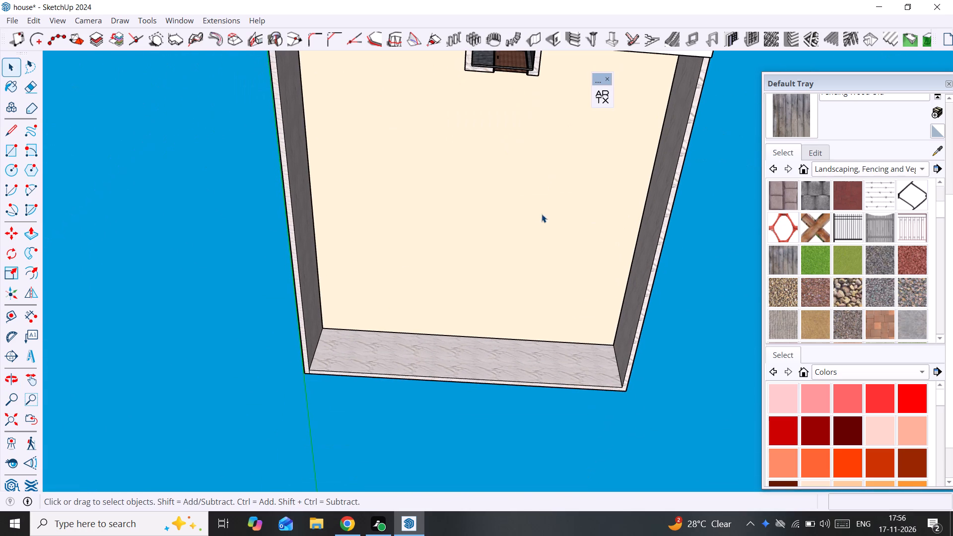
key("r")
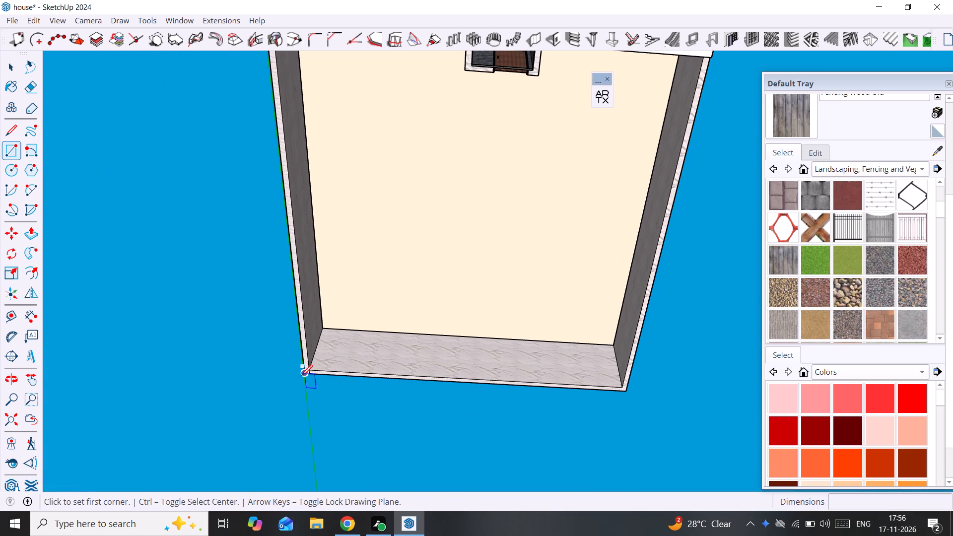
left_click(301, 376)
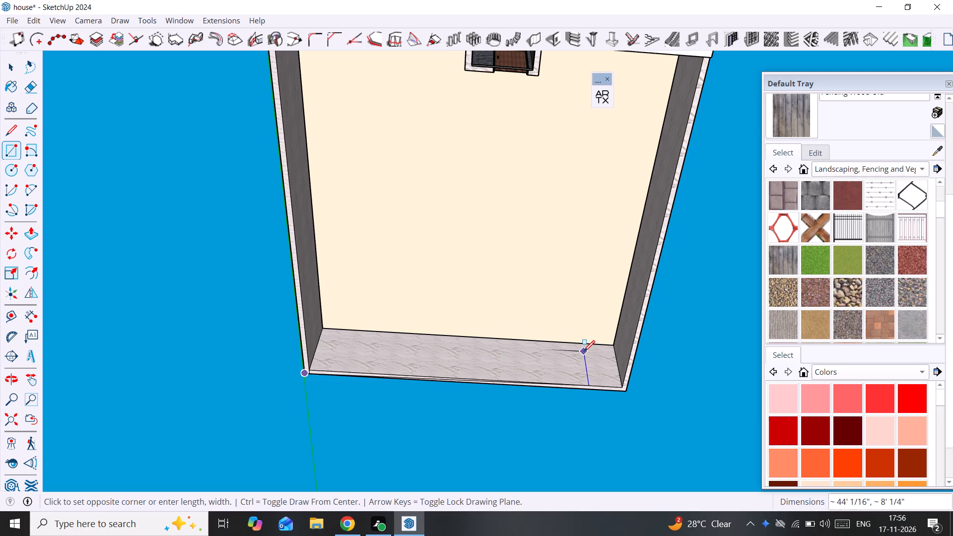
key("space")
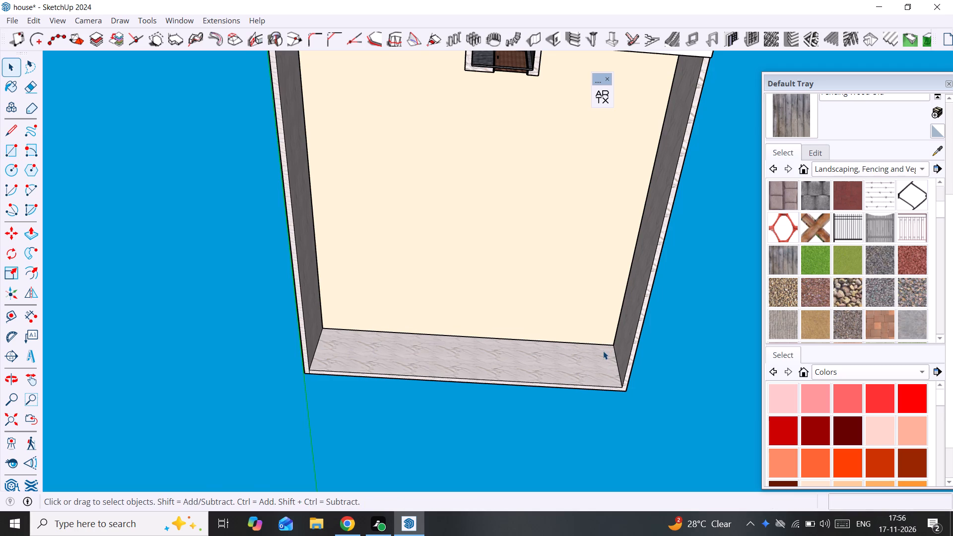
Draw a 53' by 50' rectangle across the underside of the house, from the rear corner to the opposite corner at the slab strip.
key("r")
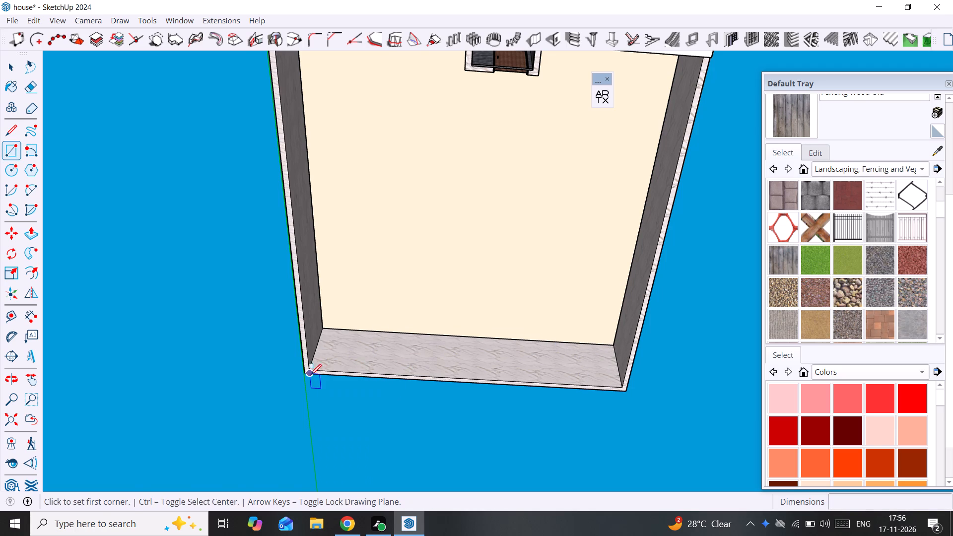
left_click(305, 375)
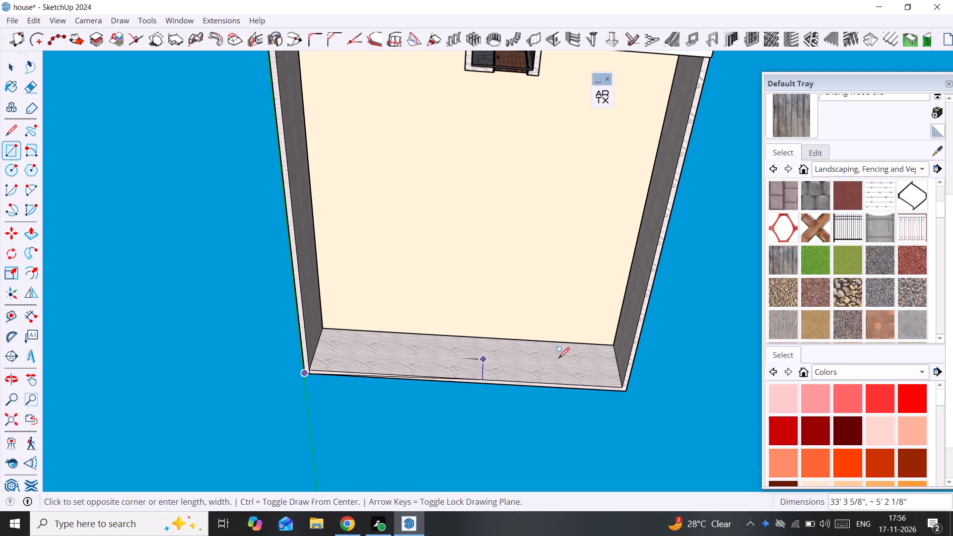
scroll(613, 359, "down", 4)
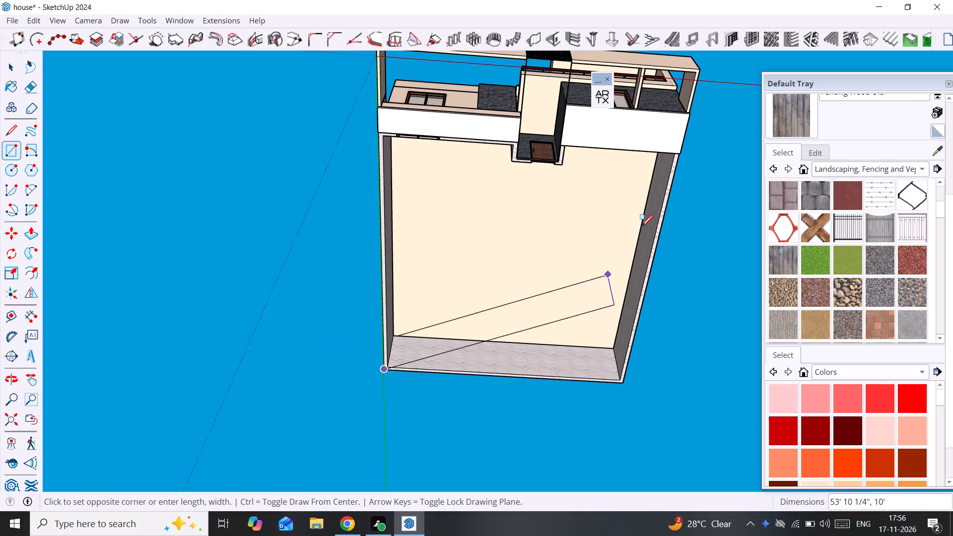
scroll(660, 206, "up", 4)
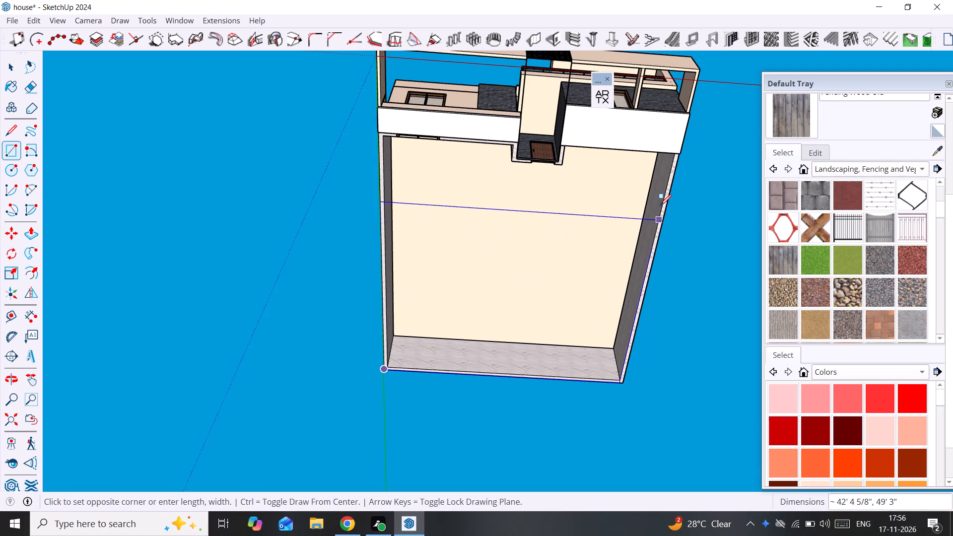
middle_click_drag(660, 205, 649, 326, "shift")
scroll(654, 267, "up", 2)
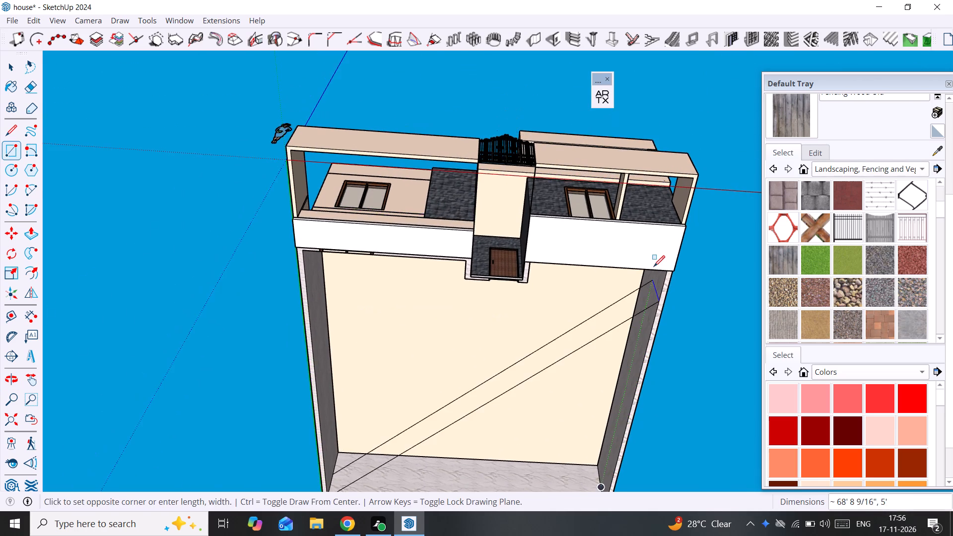
middle_click_drag(654, 267, 674, 93)
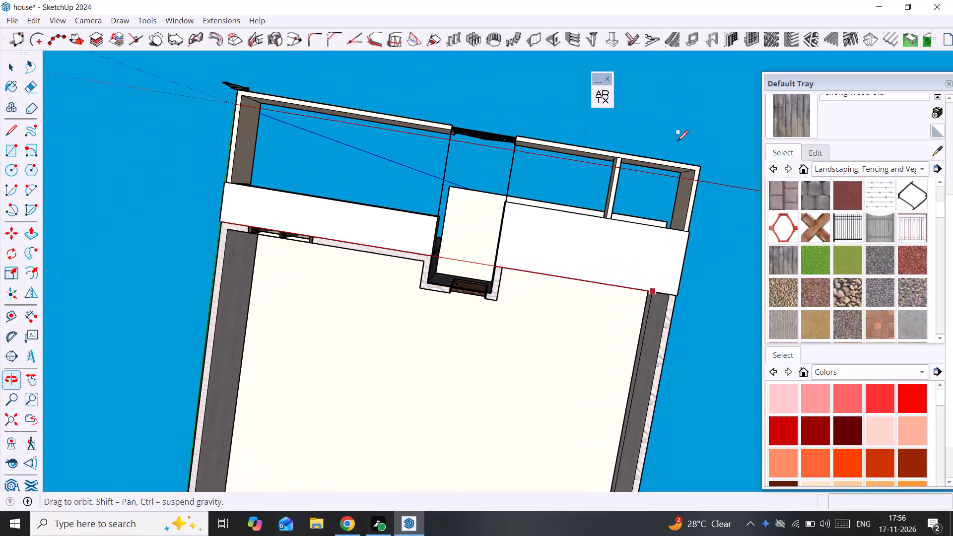
scroll(676, 304, "up", 10)
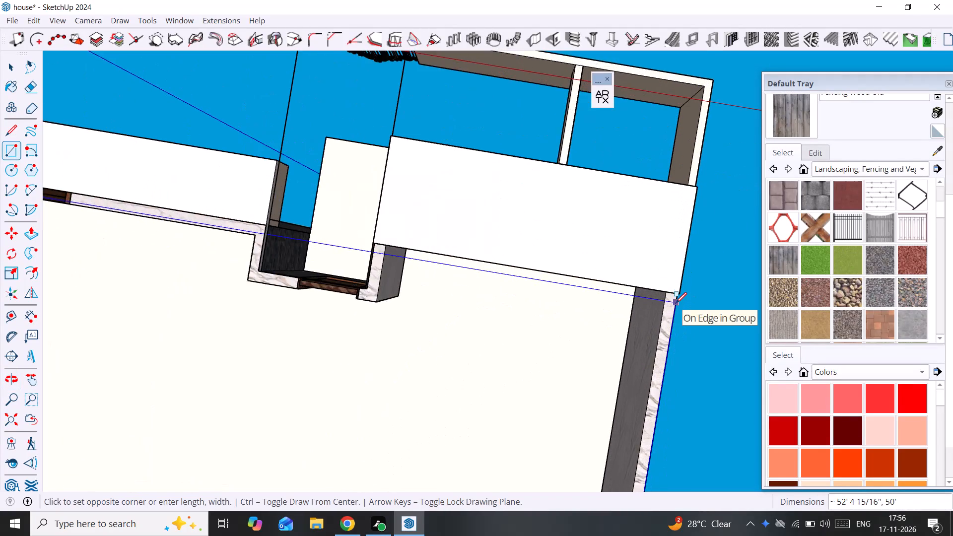
scroll(676, 303, "up", 6)
middle_click_drag(675, 300, 682, 172)
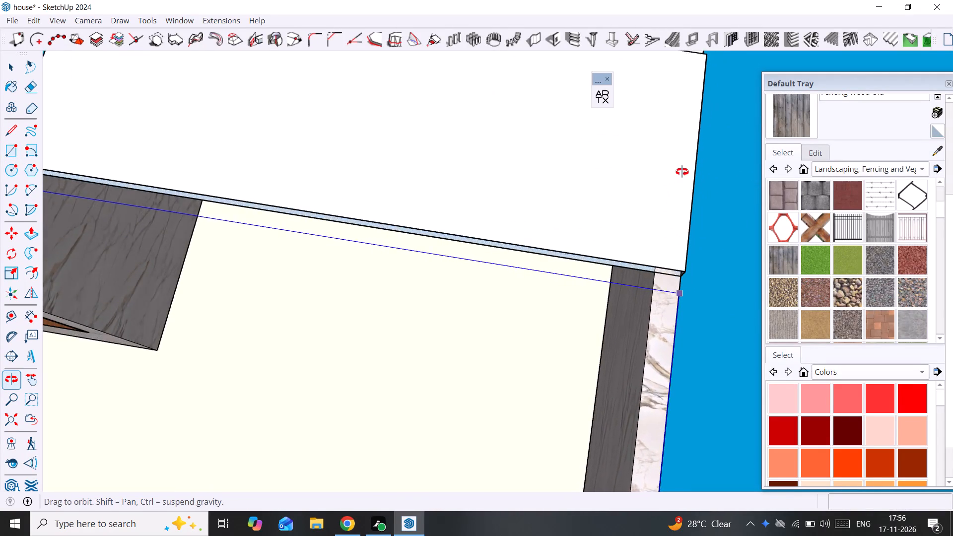
middle_click_drag(682, 172, 683, 155)
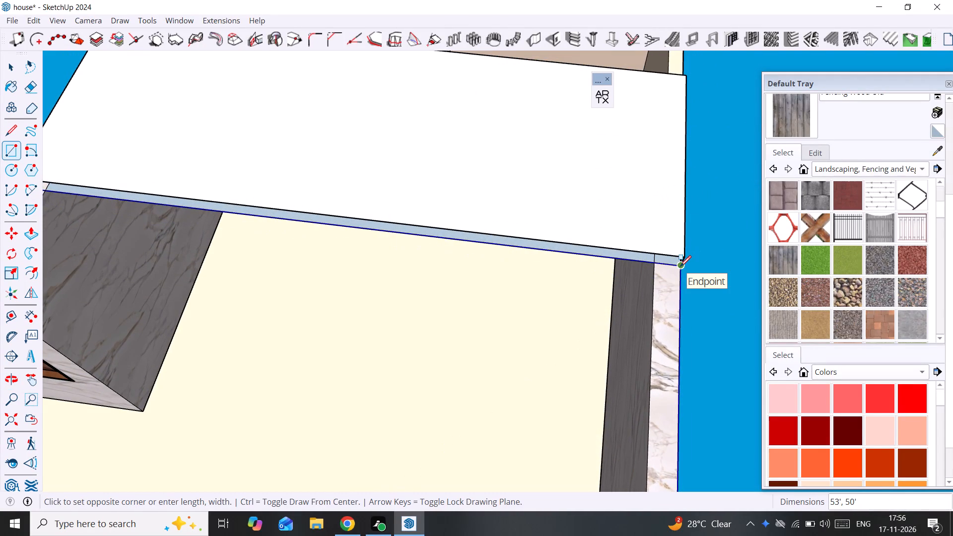
left_click(680, 267)
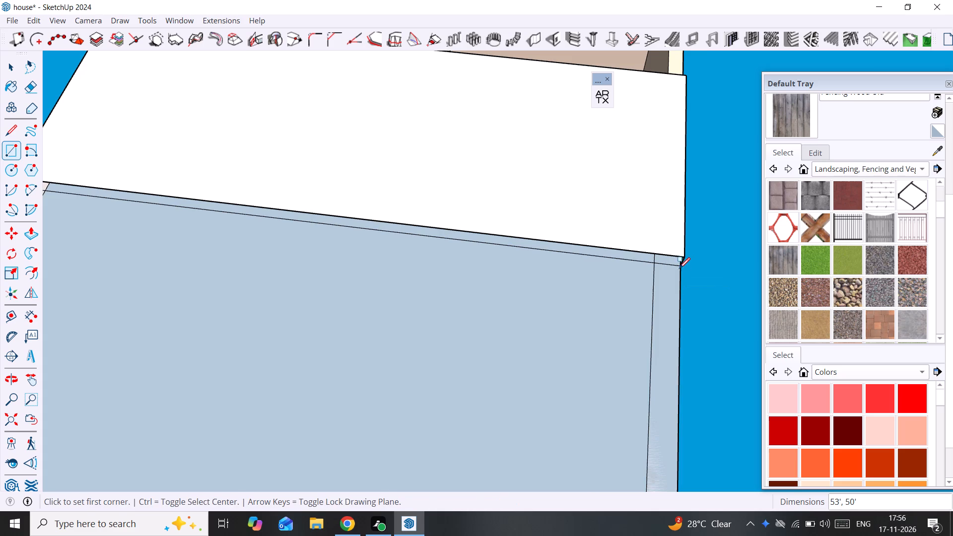
key("space")
Examine the new underside face where it meets the slab strip and outer walls, from below and from the side.
scroll(635, 304, "down", 10)
scroll(635, 304, "up", 3)
middle_click_drag(634, 304, 617, 248)
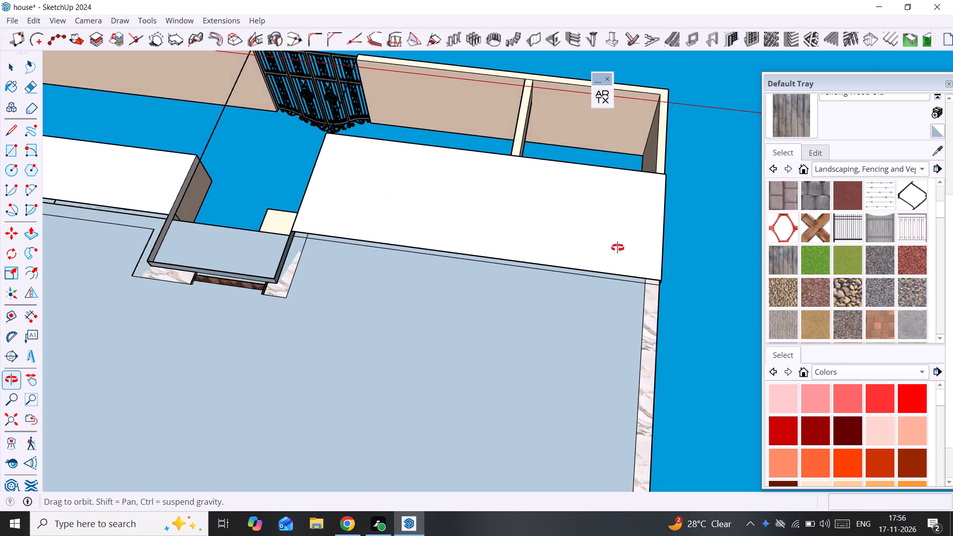
middle_click_drag(617, 248, 283, 194)
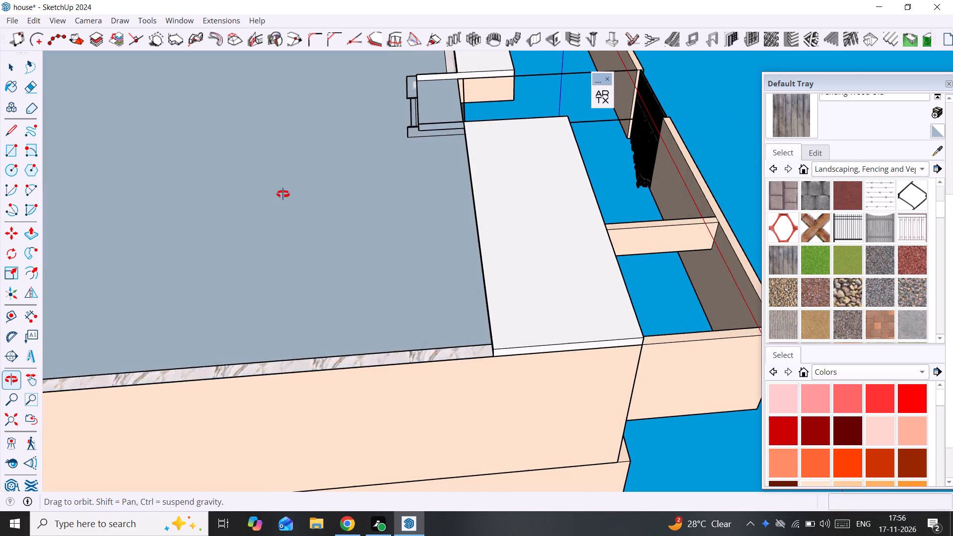
middle_click_drag(283, 194, 294, 169)
scroll(495, 314, "up", 7)
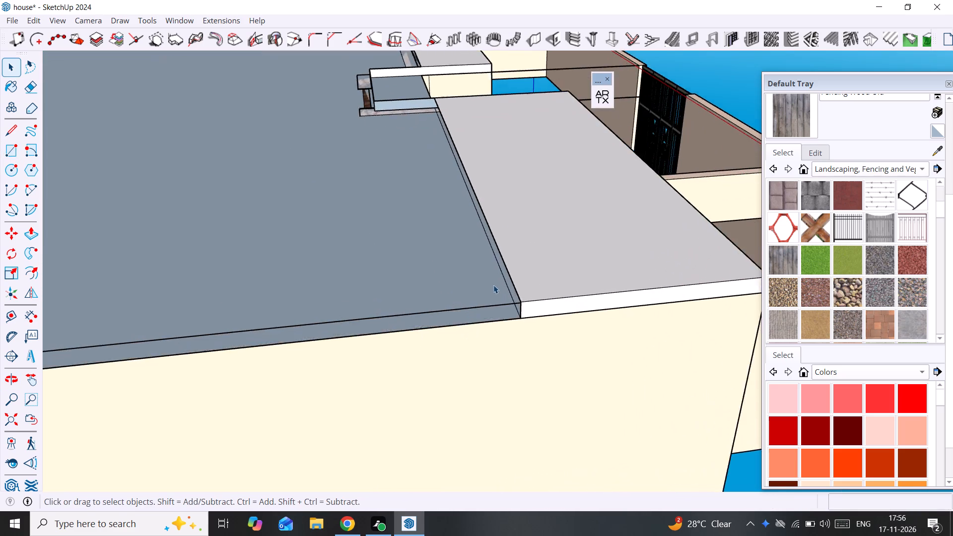
scroll(492, 284, "up", 3)
middle_click_drag(492, 284, 640, 220)
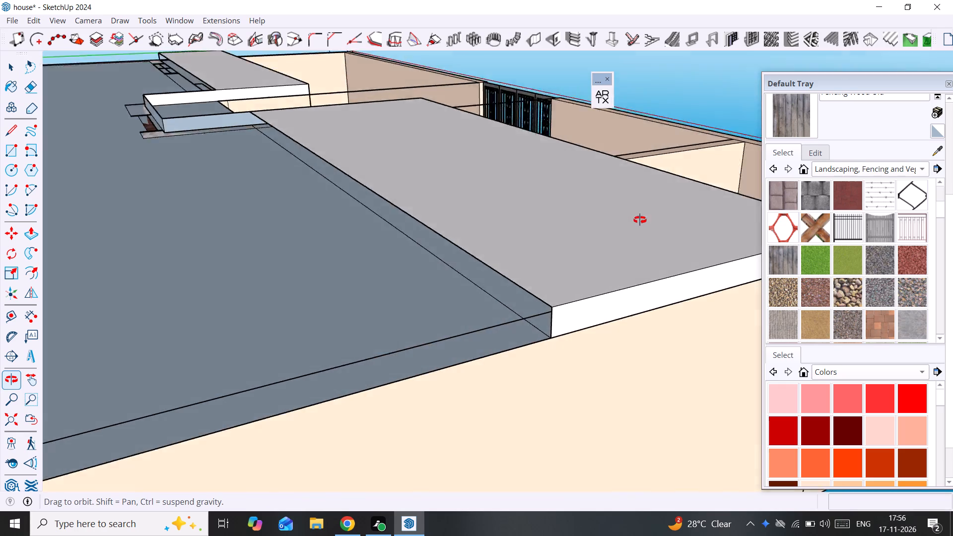
middle_click_drag(640, 220, 644, 216)
key("space")
scroll(557, 335, "down", 4)
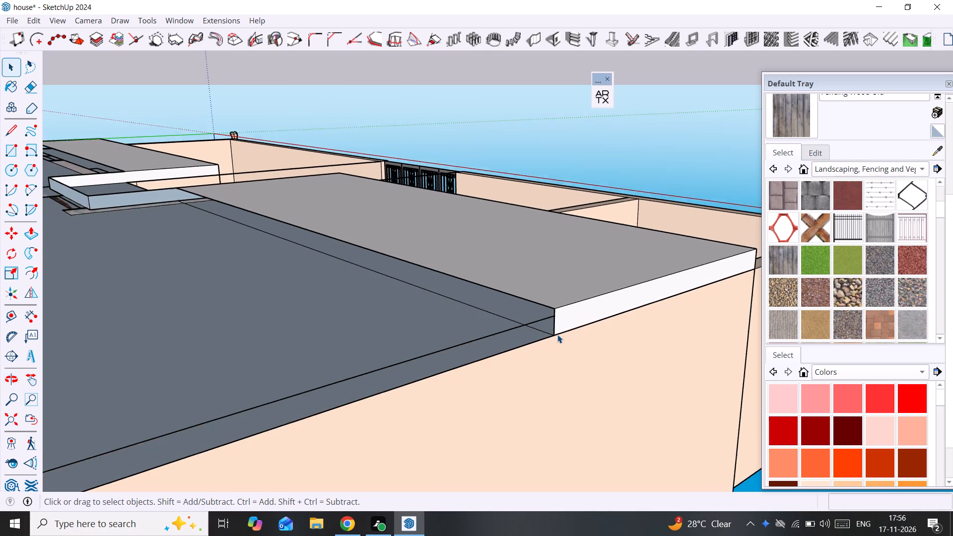
scroll(557, 335, "down", 20)
scroll(557, 335, "down", 11)
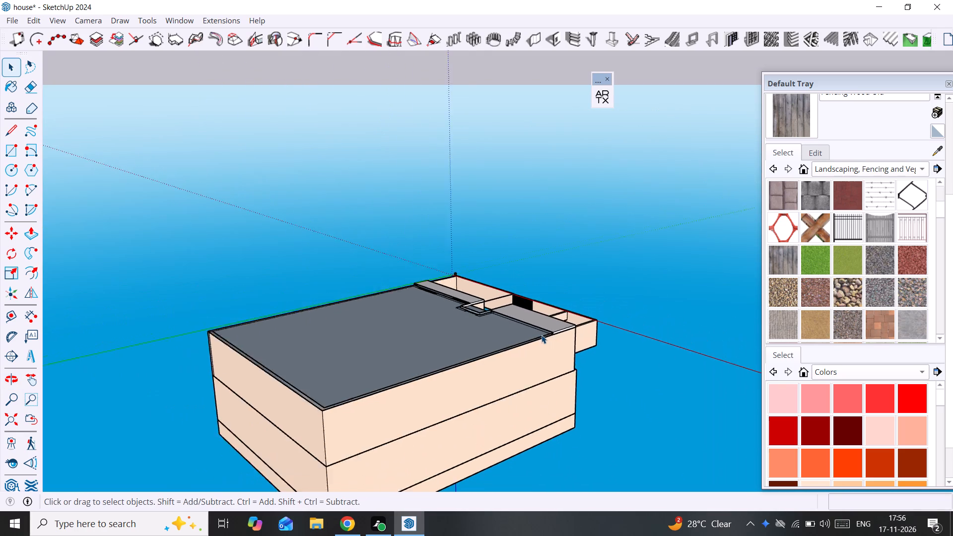
scroll(542, 335, "down", 1)
middle_click_drag(369, 382, 190, 516)
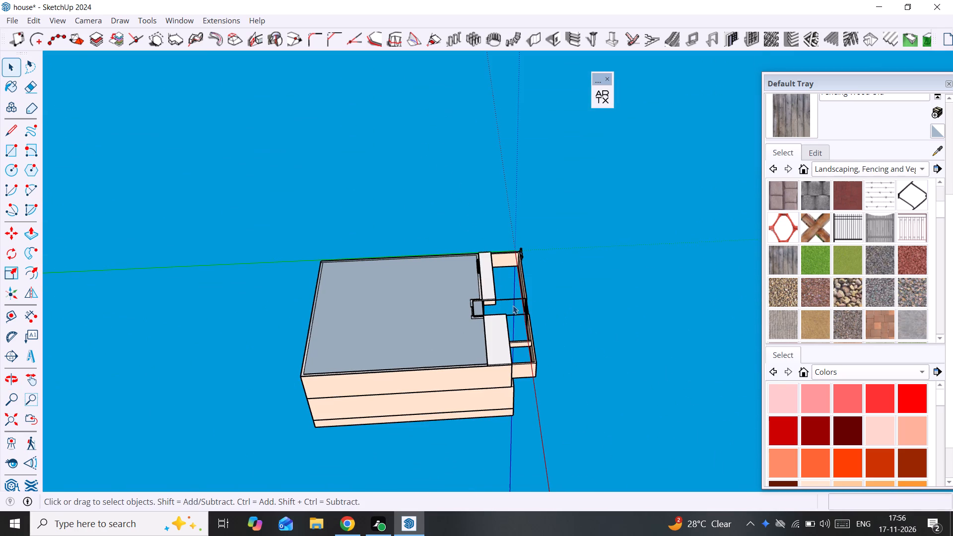
middle_click_drag(505, 318, 339, 535)
scroll(491, 228, "up", 6)
middle_click_drag(489, 239, 481, 257)
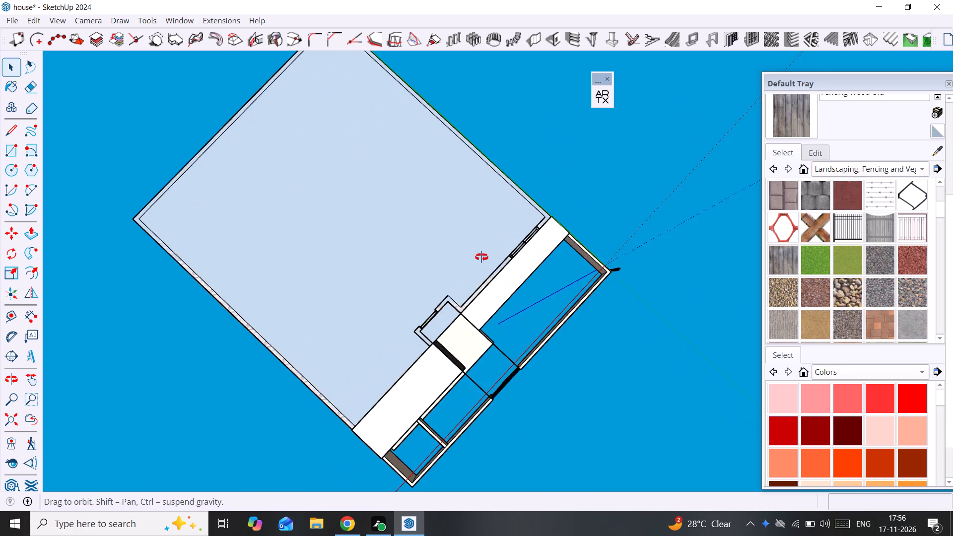
middle_click_drag(481, 257, 283, 535)
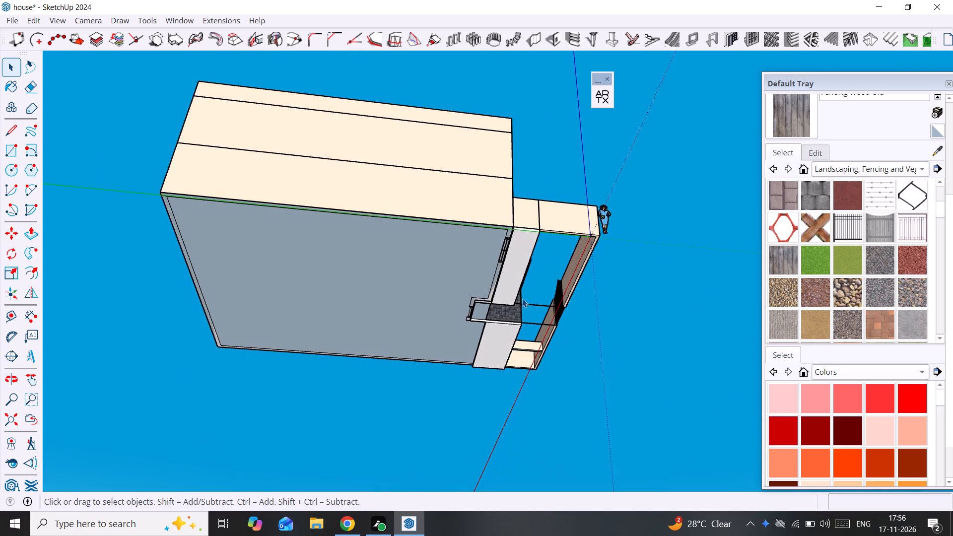
scroll(530, 274, "up", 5)
middle_click_drag(514, 255, 467, 291)
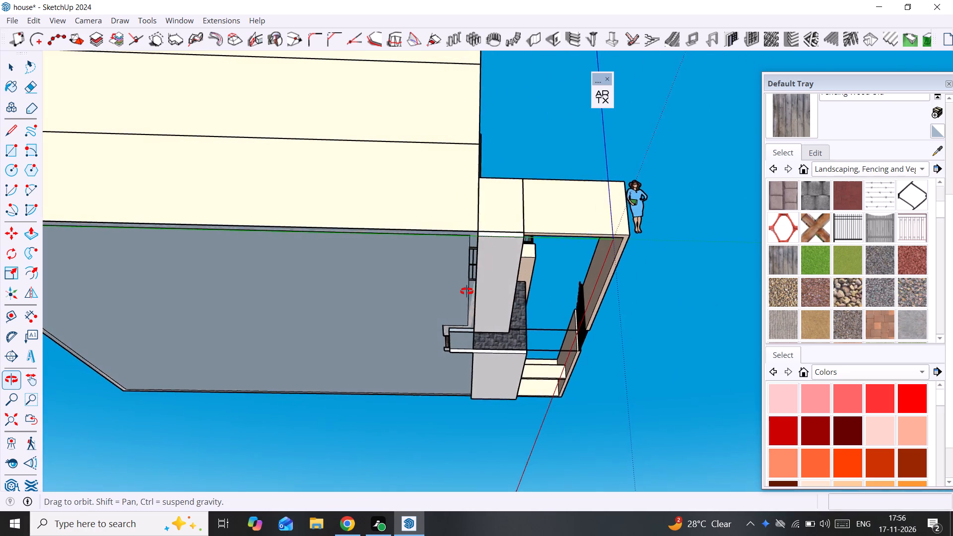
middle_click_drag(467, 291, 338, 501)
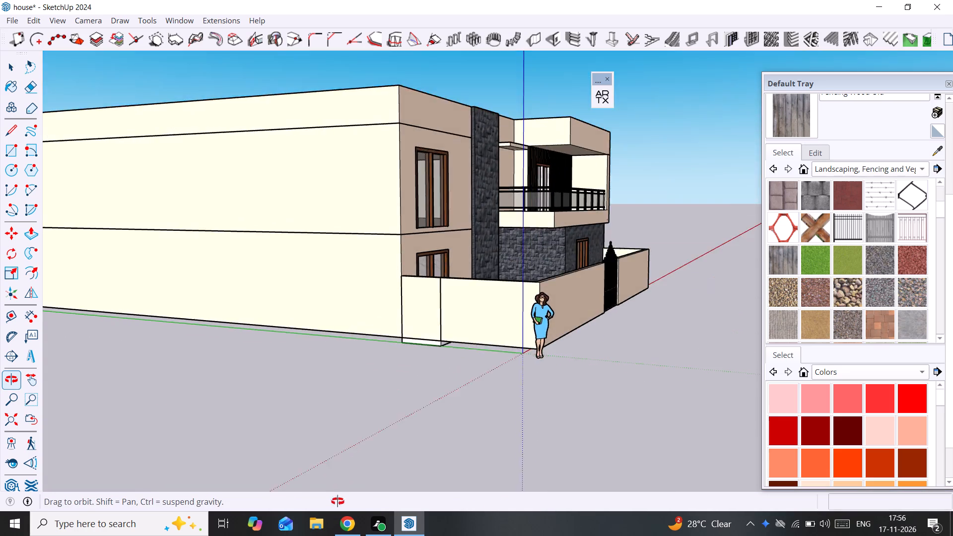
middle_click_drag(338, 501, 327, 535)
Examine the slab strip and its front edge beneath the low wall, from the ground-floor window to the entrance.
scroll(453, 325, "up", 4)
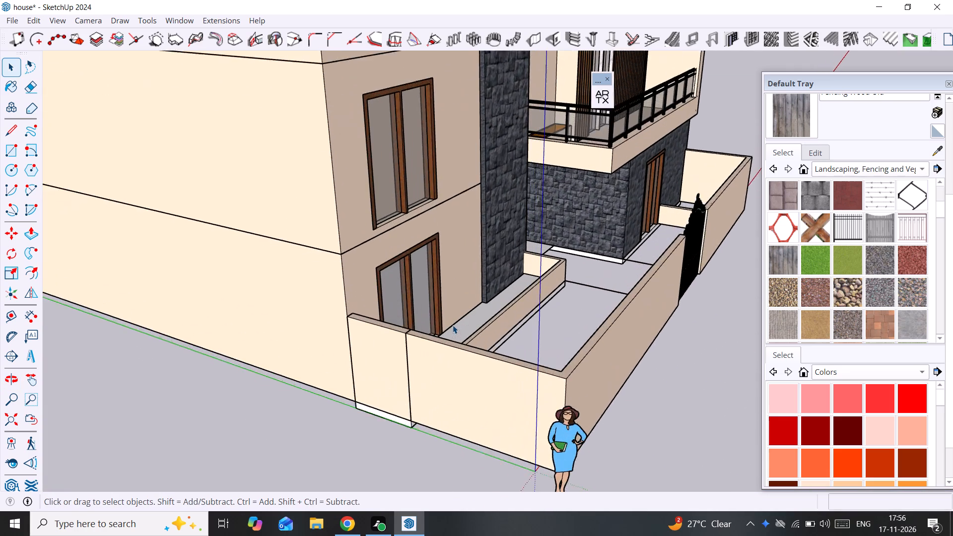
scroll(453, 325, "up", 9)
middle_click_drag(438, 333, 385, 376)
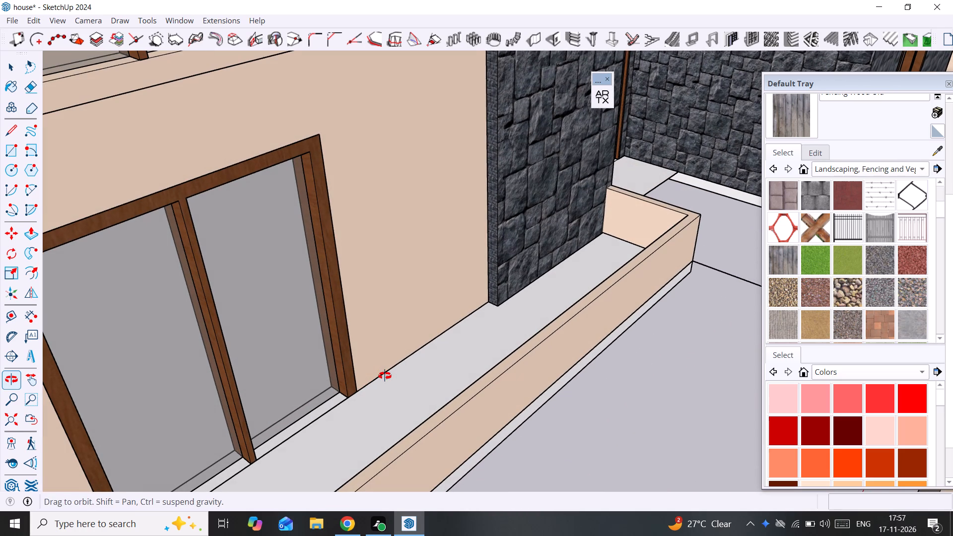
middle_click_drag(385, 376, 275, 364)
scroll(275, 364, "down", 4)
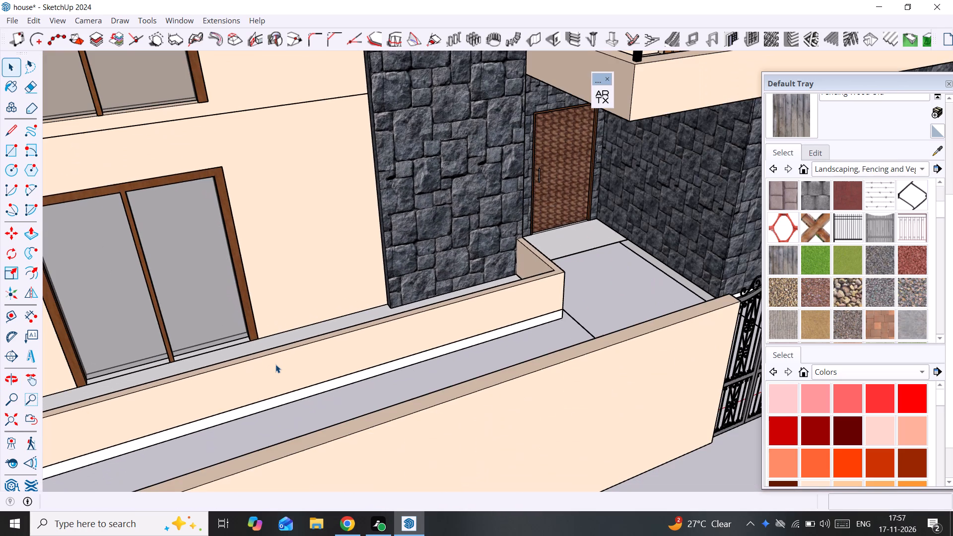
scroll(287, 354, "down", 3)
middle_click_drag(307, 346, 418, 332)
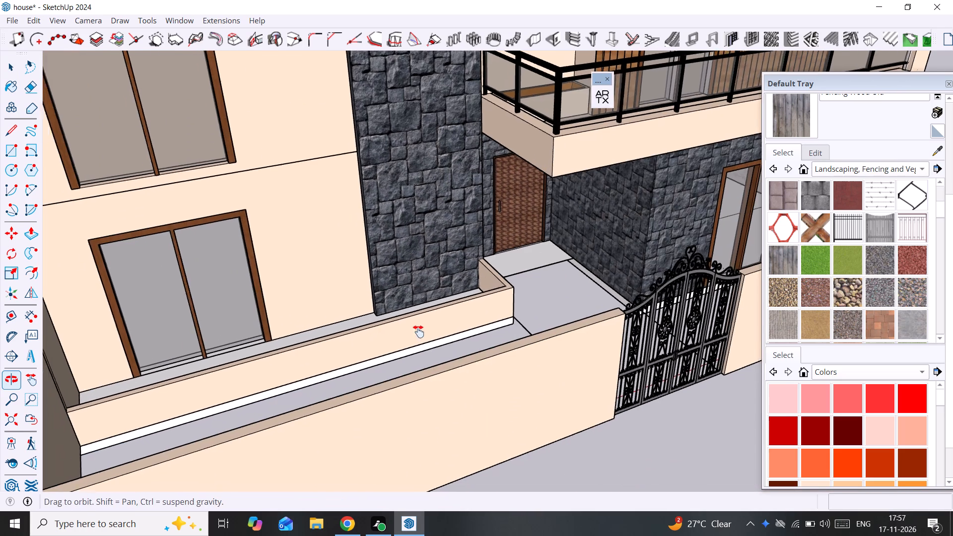
middle_click_drag(418, 332, 424, 353)
left_click(416, 399)
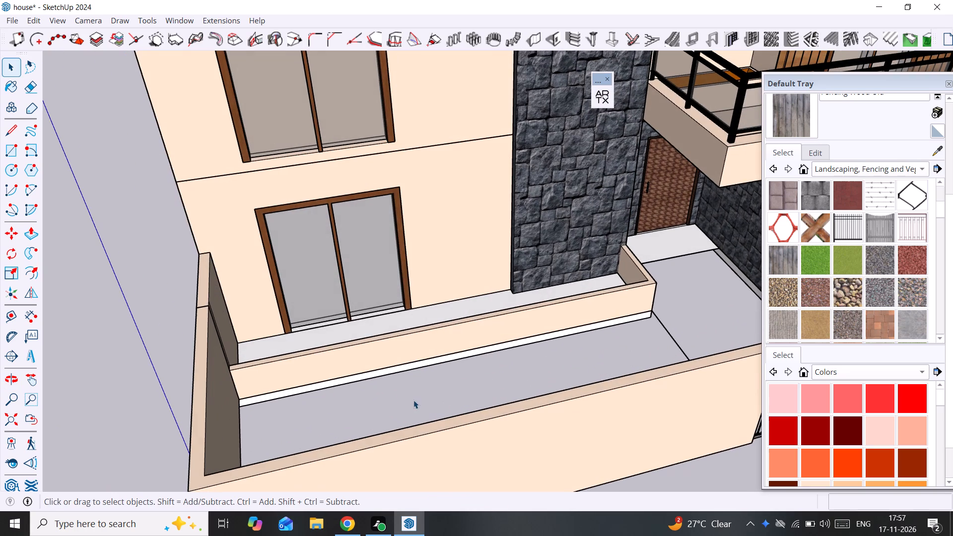
scroll(413, 400, "up", 3)
scroll(341, 388, "up", 4)
middle_click_drag(332, 387, 178, 398)
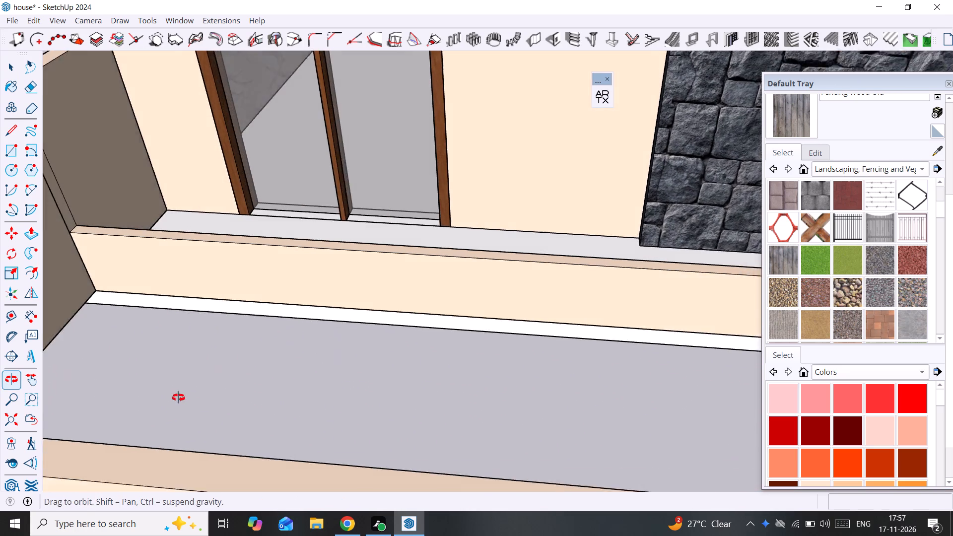
middle_click_drag(178, 398, 150, 406)
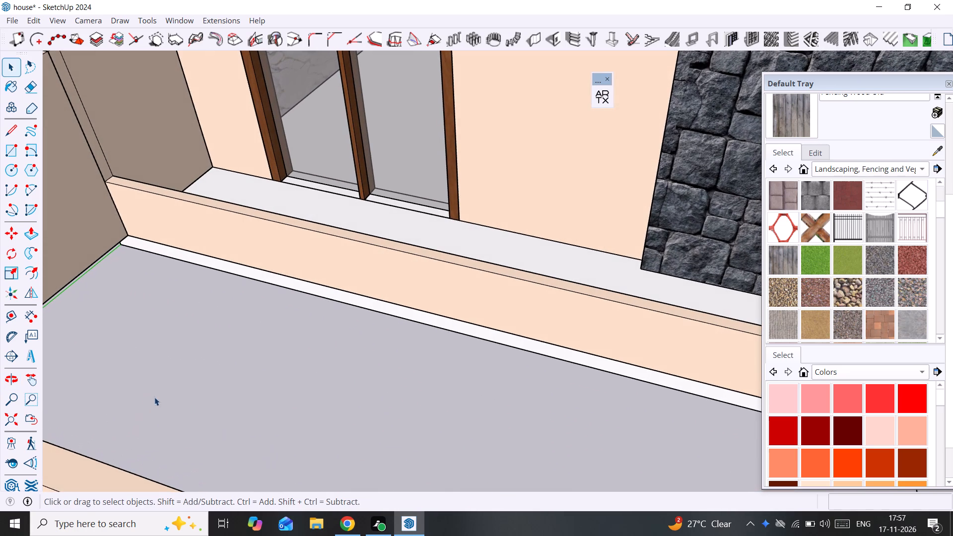
left_click(213, 267)
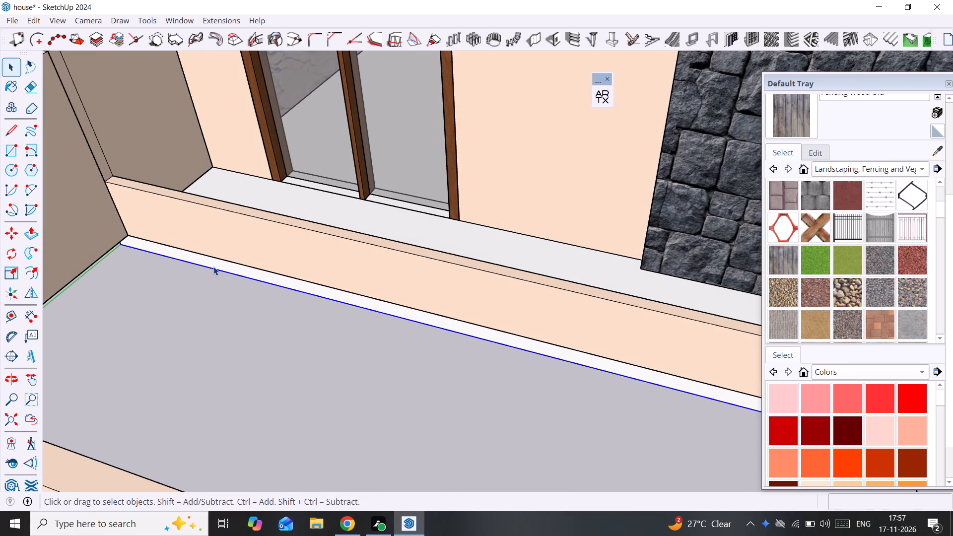
scroll(213, 267, "down", 5)
middle_click_drag(198, 295, 64, 324)
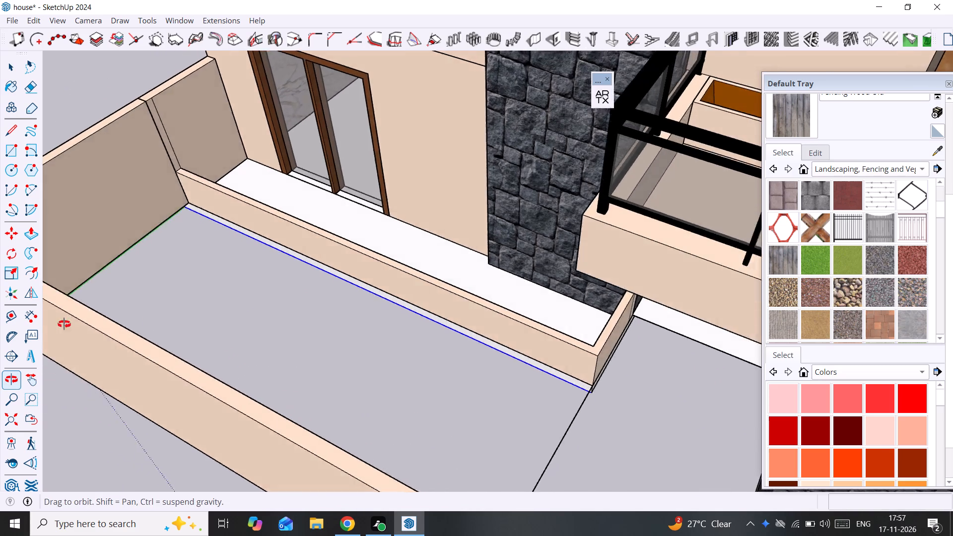
middle_click_drag(64, 324, 339, 272)
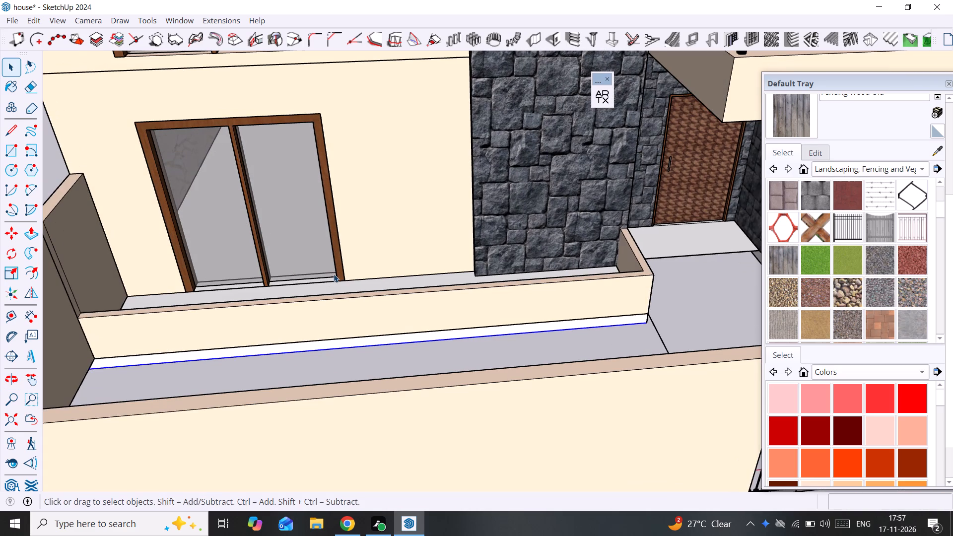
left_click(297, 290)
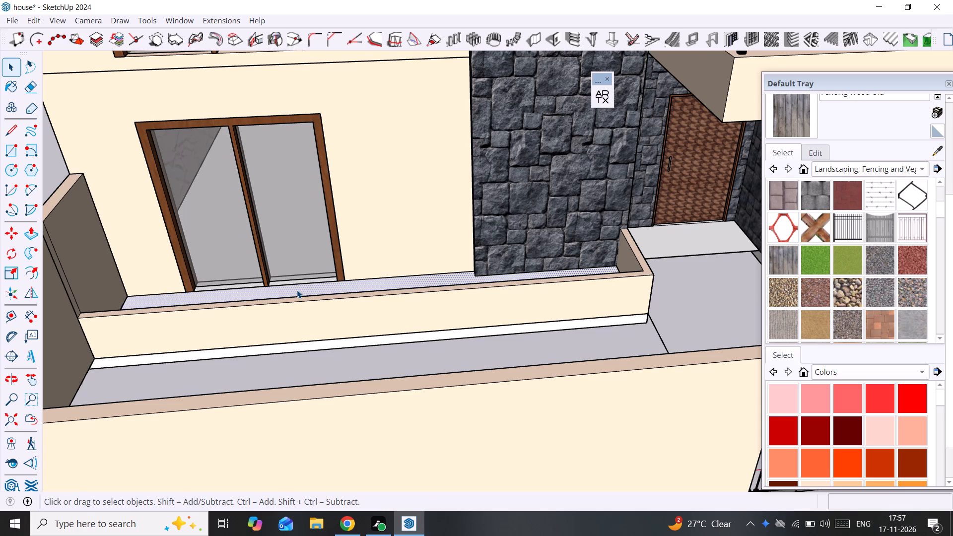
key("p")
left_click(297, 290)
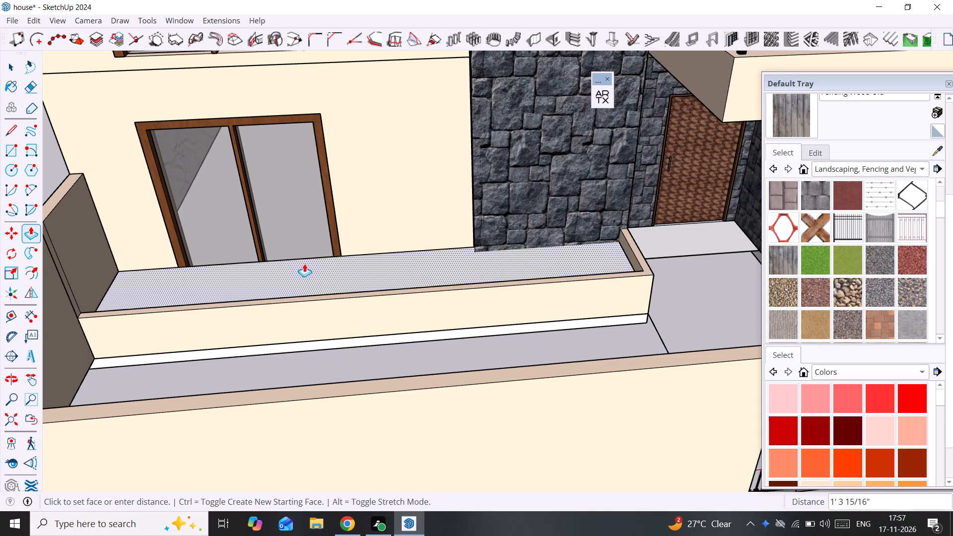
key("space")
Push/Pull the house's recessed underside face 6" to the level of the slab strip's bottom surface.
left_click(268, 348)
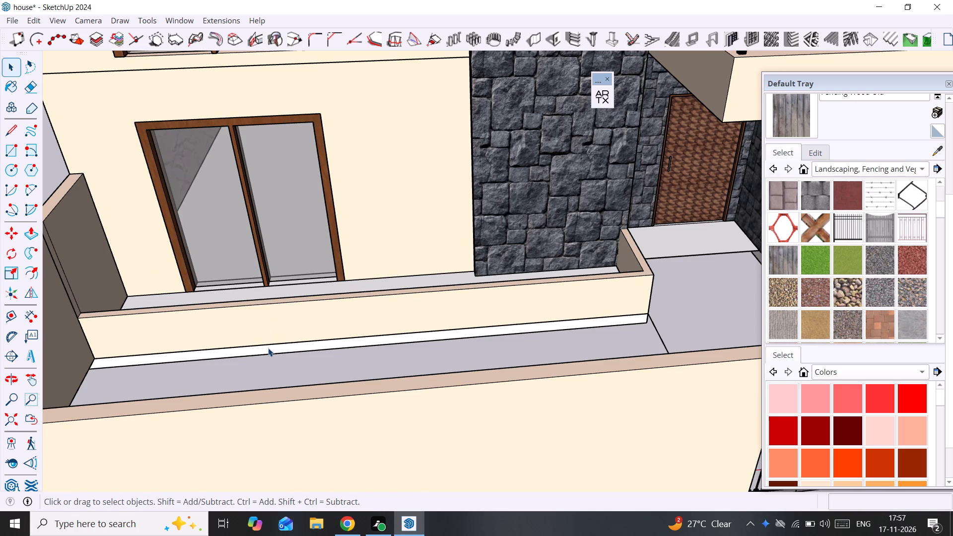
middle_click_drag(268, 348, 337, 136)
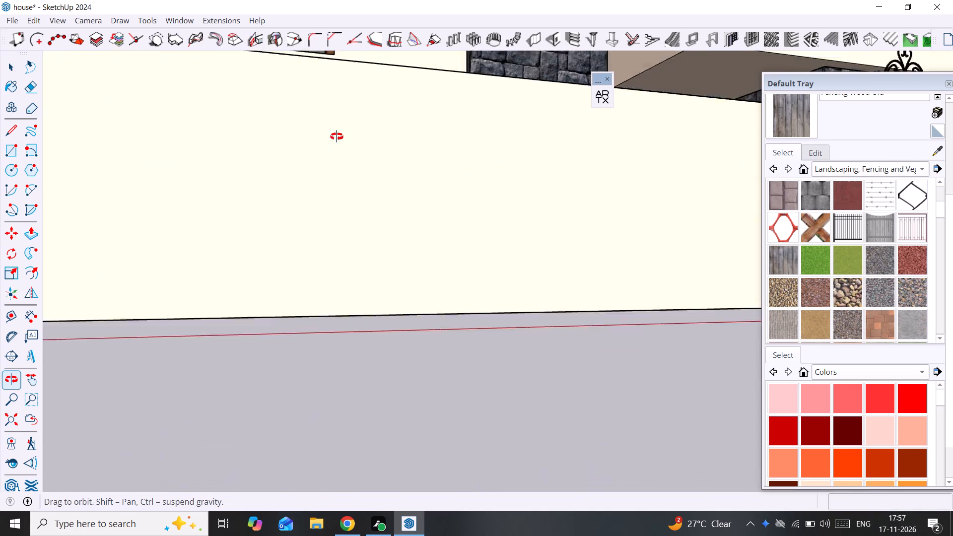
middle_click_drag(337, 136, 348, 93)
scroll(448, 327, "down", 3)
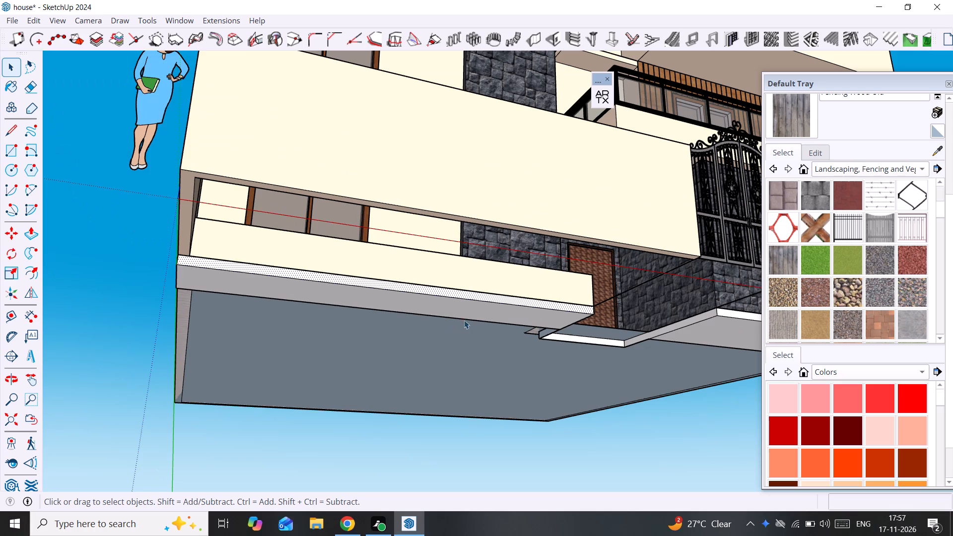
left_click(448, 340)
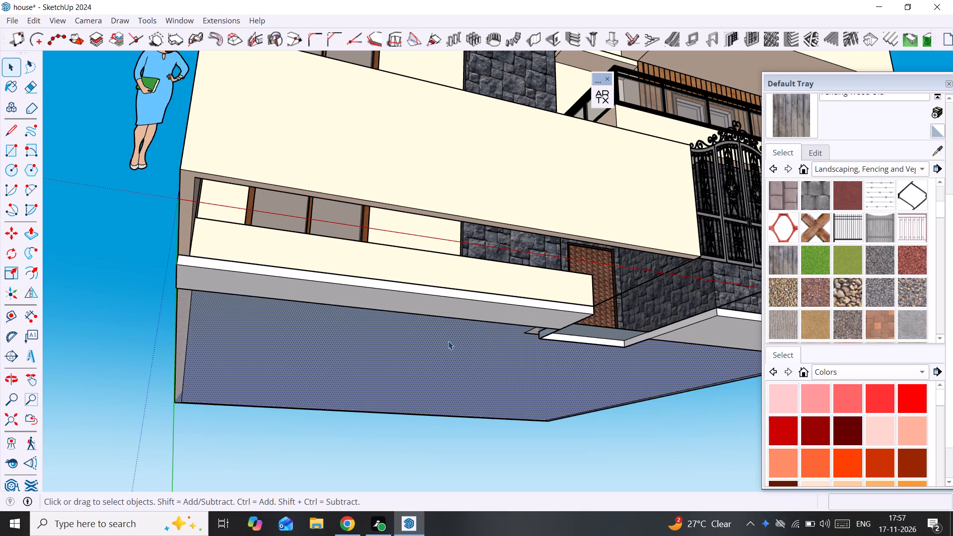
key("p")
left_click(448, 341)
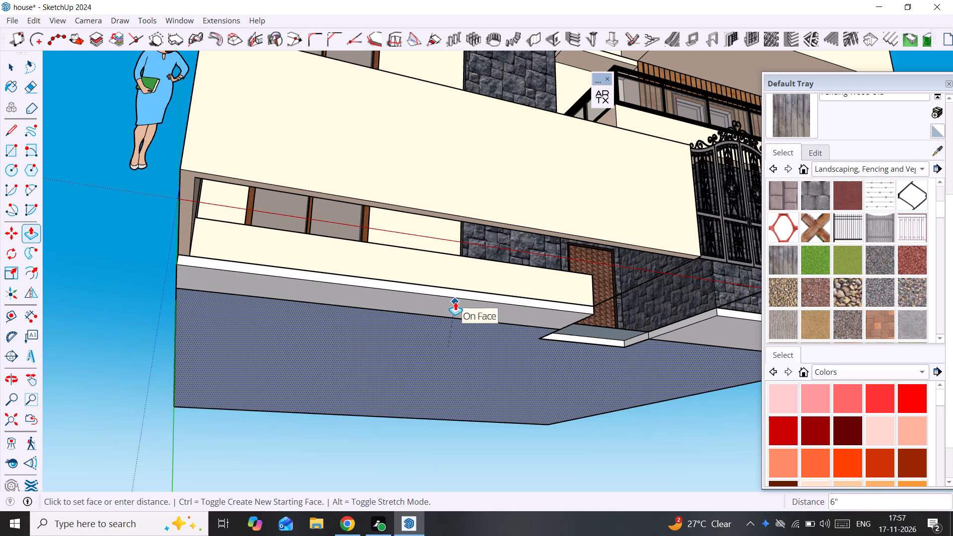
left_click(455, 302)
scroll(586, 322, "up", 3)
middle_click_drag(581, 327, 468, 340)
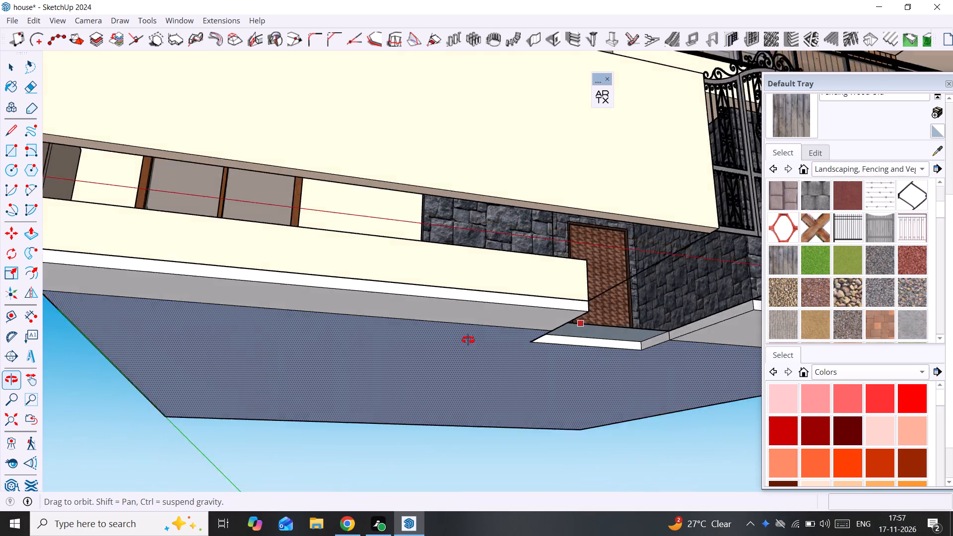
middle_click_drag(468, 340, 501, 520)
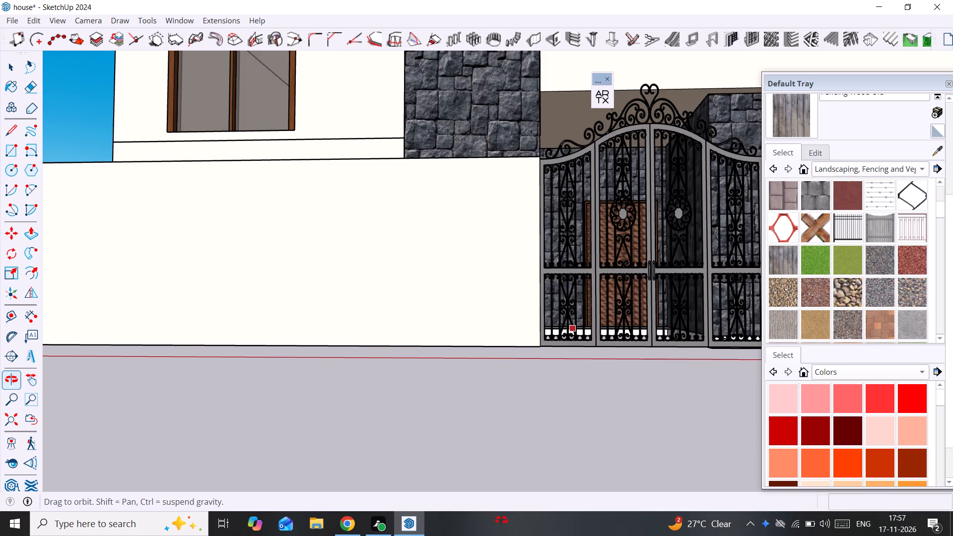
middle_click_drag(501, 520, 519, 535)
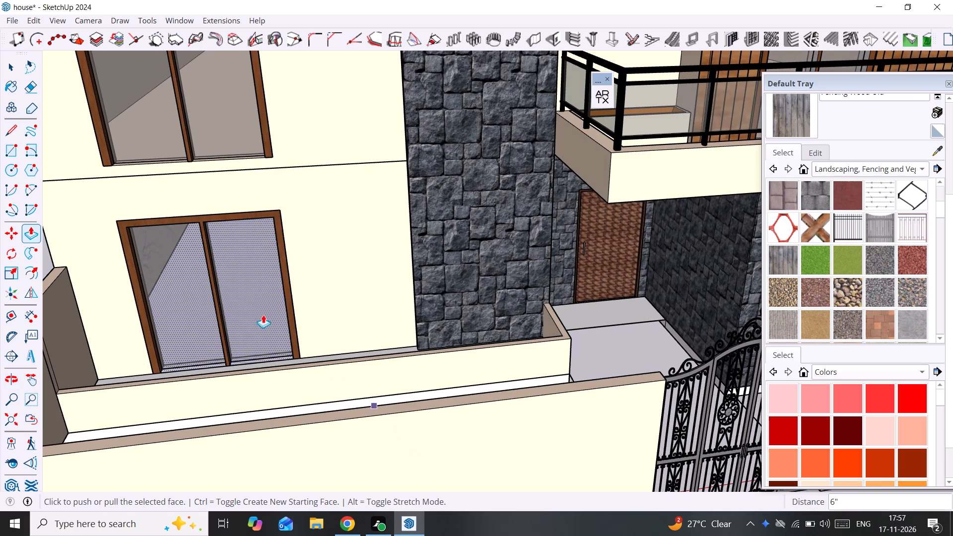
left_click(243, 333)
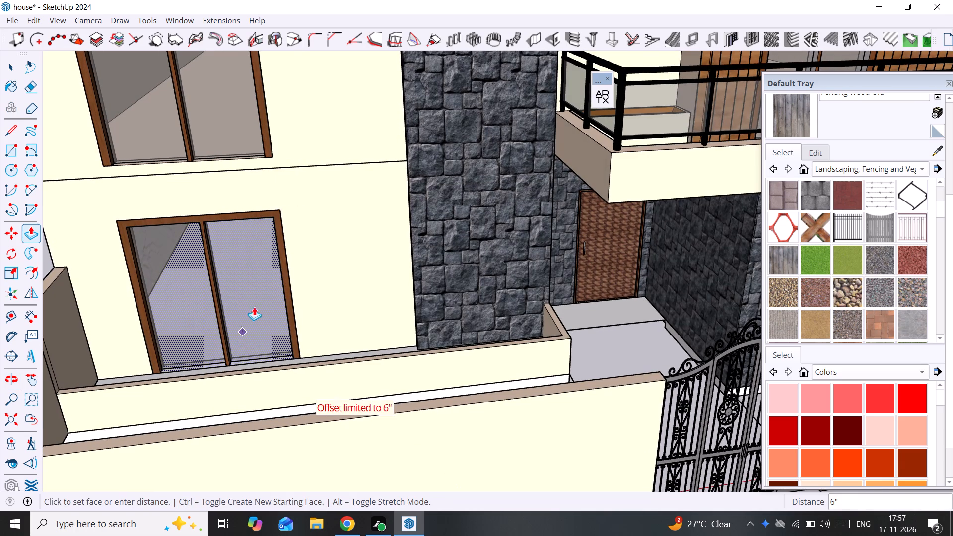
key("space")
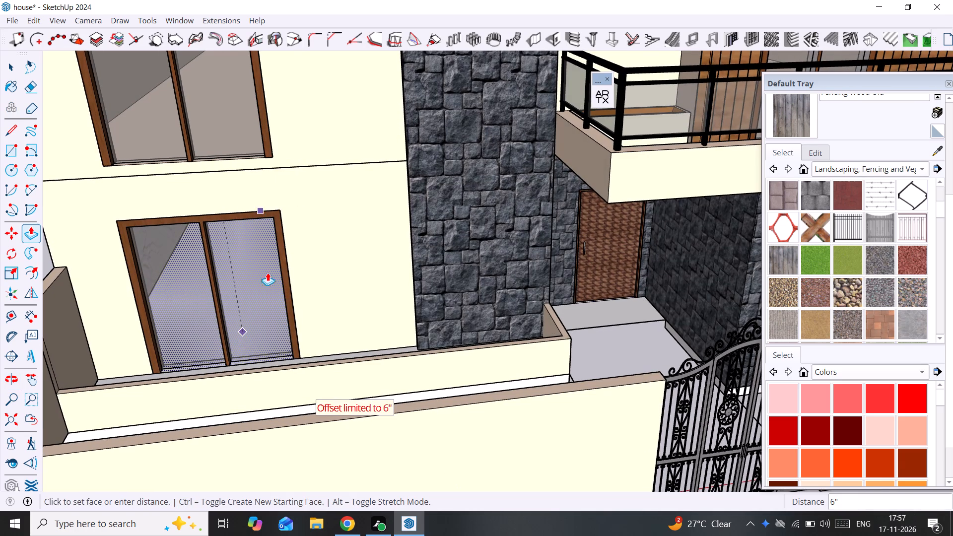
Examine the floor strip in front of the entrance door and its junction with the stone wall, from above and below.
scroll(271, 308, "down", 16)
middle_click_drag(296, 315, 313, 328)
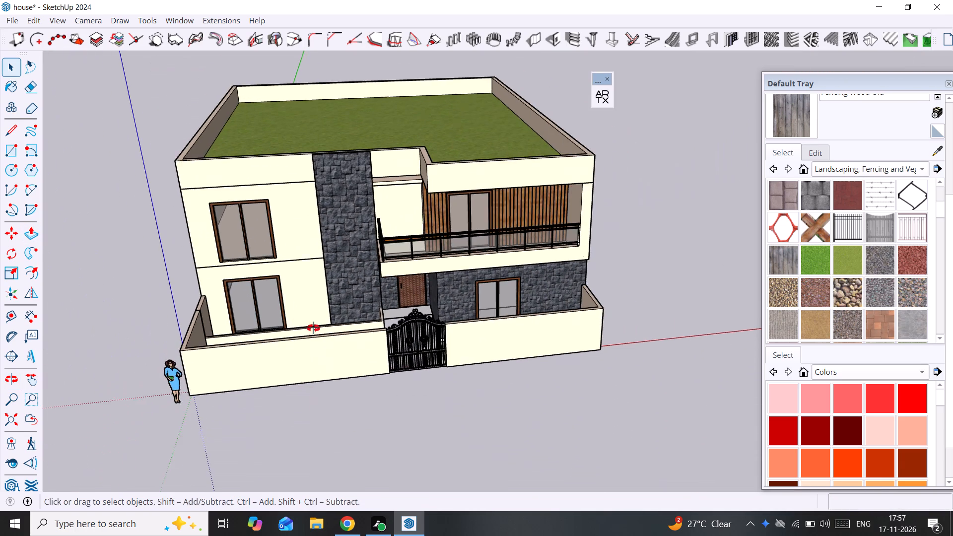
middle_click_drag(313, 328, 487, 373)
scroll(478, 366, "up", 3)
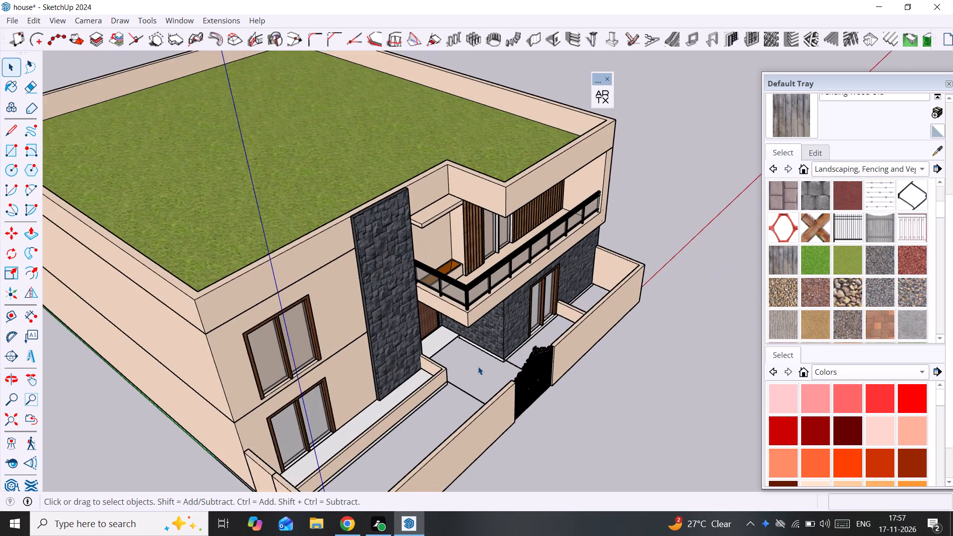
scroll(478, 366, "up", 6)
scroll(437, 317, "up", 10)
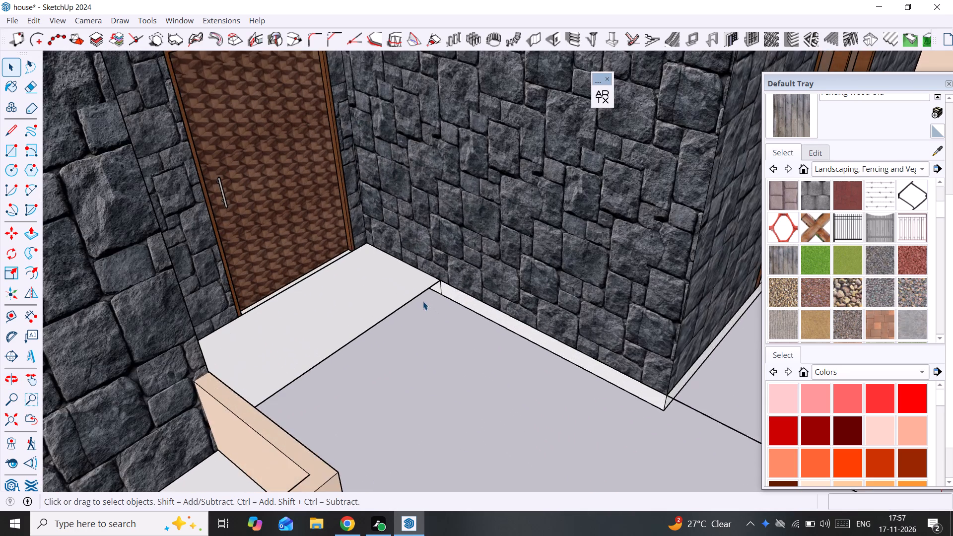
scroll(423, 301, "up", 1)
middle_click_drag(421, 300, 351, 235)
middle_click_drag(351, 235, 347, 230)
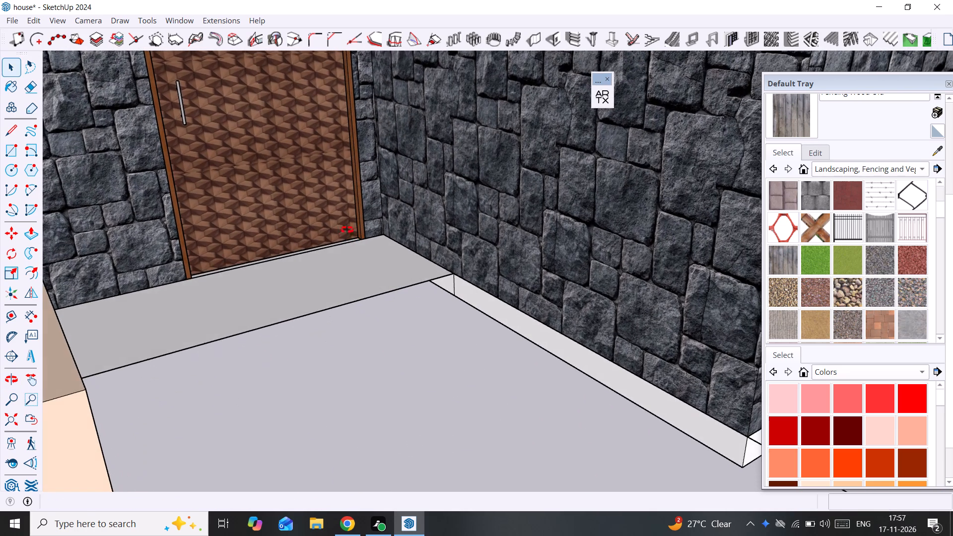
middle_click_drag(347, 230, 302, 40)
middle_click_drag(291, 8, 288, 0)
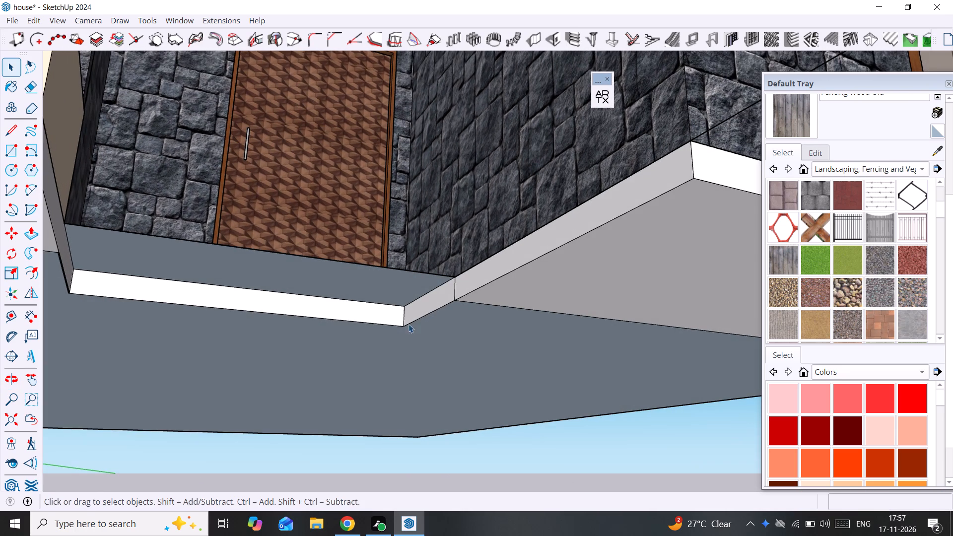
Delete the front edge of the overhanging floor strip before the entrance door, removing the strip.
scroll(68, 247, "down", 3)
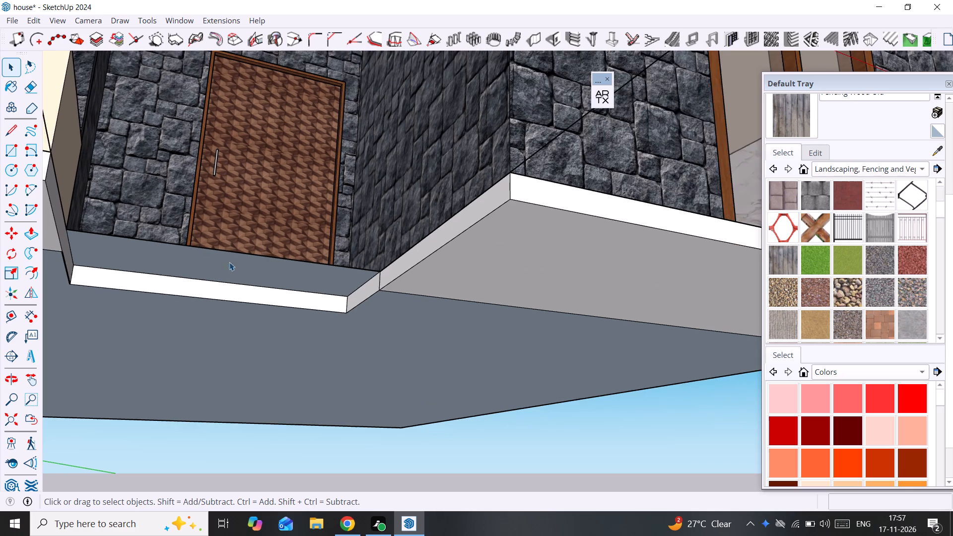
scroll(231, 262, "down", 10)
middle_click_drag(261, 264, 266, 267)
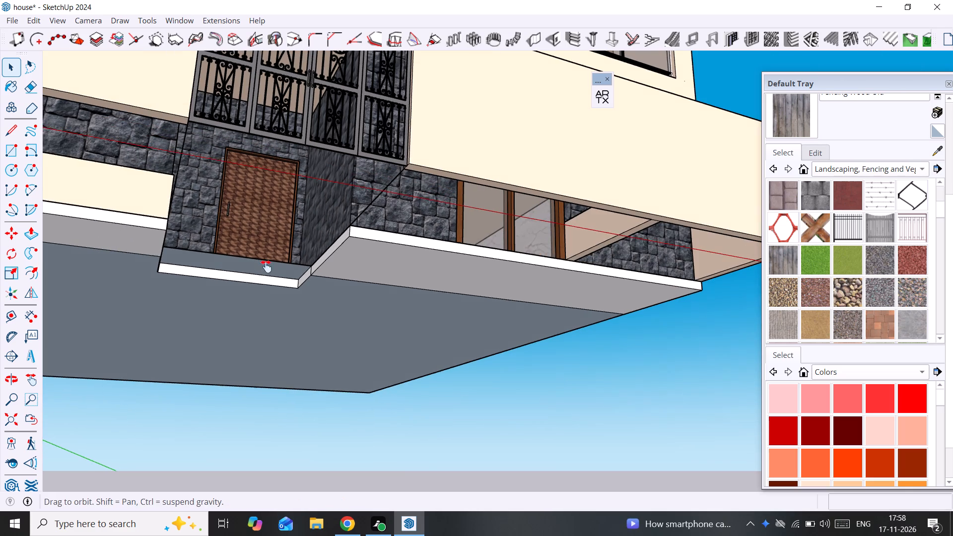
middle_click_drag(266, 267, 347, 261)
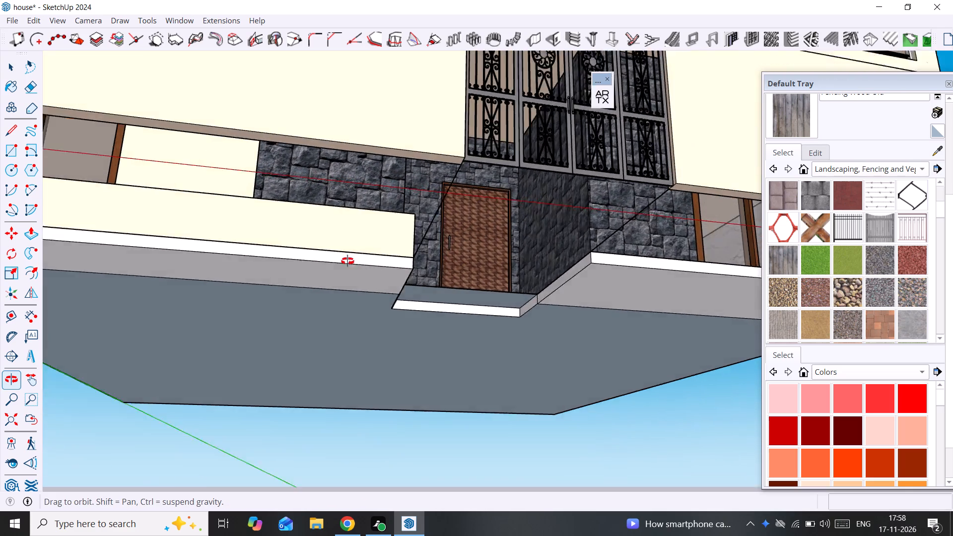
middle_click_drag(347, 261, 276, 242)
scroll(486, 294, "up", 3)
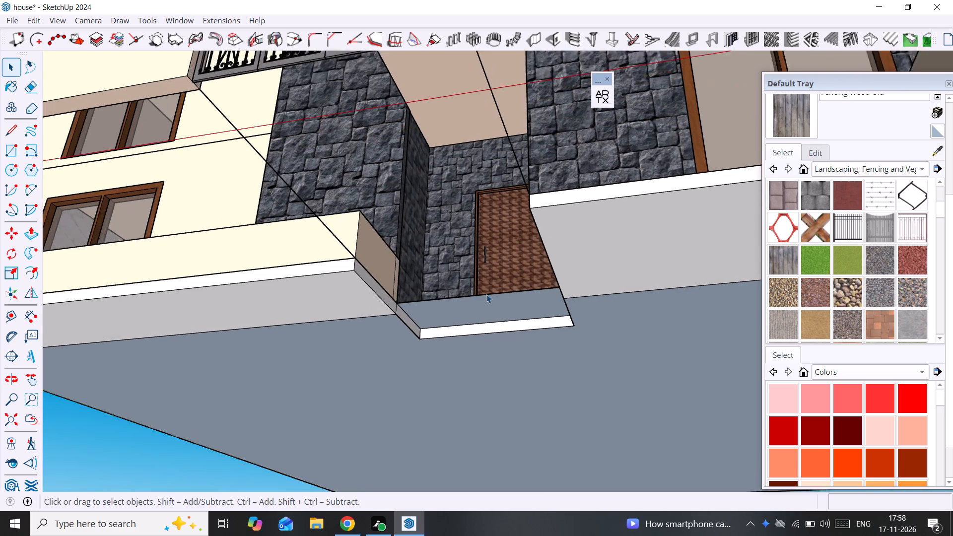
scroll(481, 298, "up", 3)
left_click(481, 294)
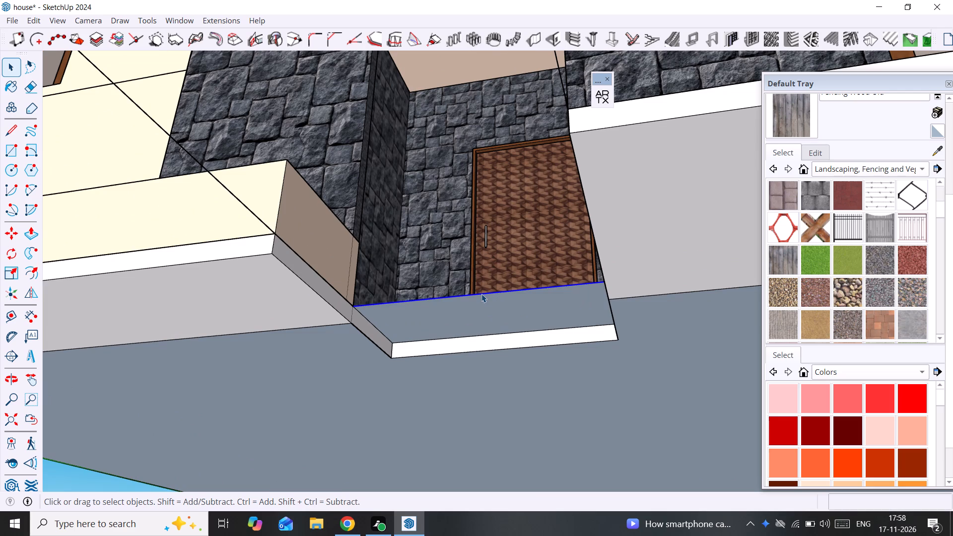
key("Delete")
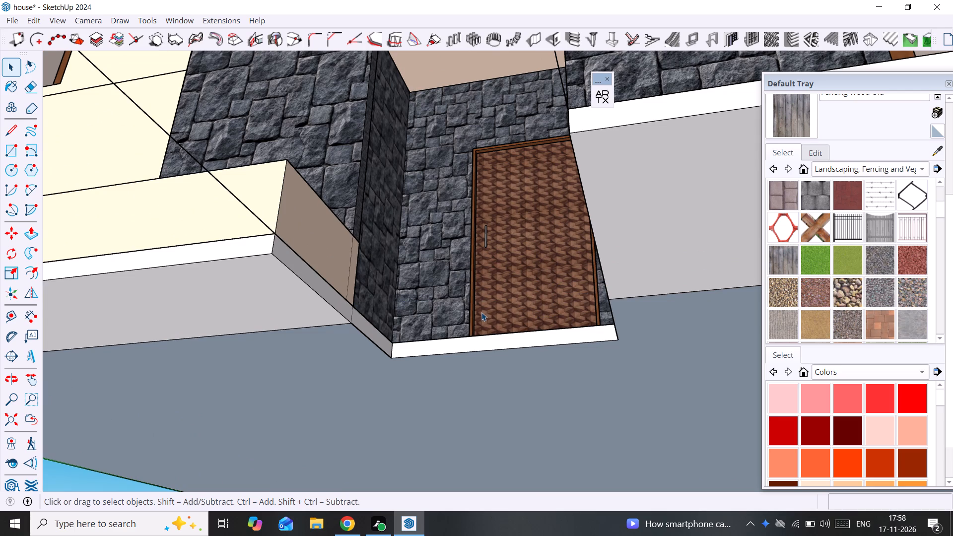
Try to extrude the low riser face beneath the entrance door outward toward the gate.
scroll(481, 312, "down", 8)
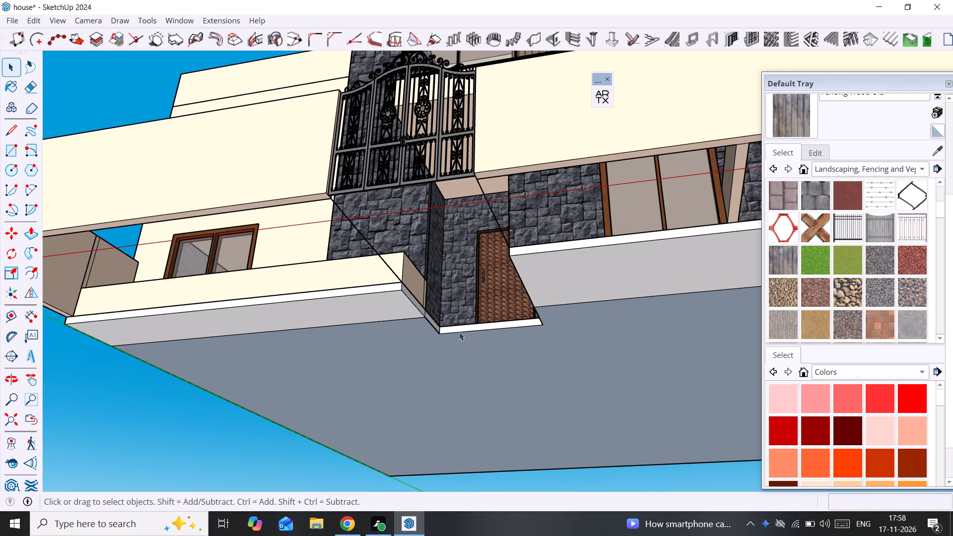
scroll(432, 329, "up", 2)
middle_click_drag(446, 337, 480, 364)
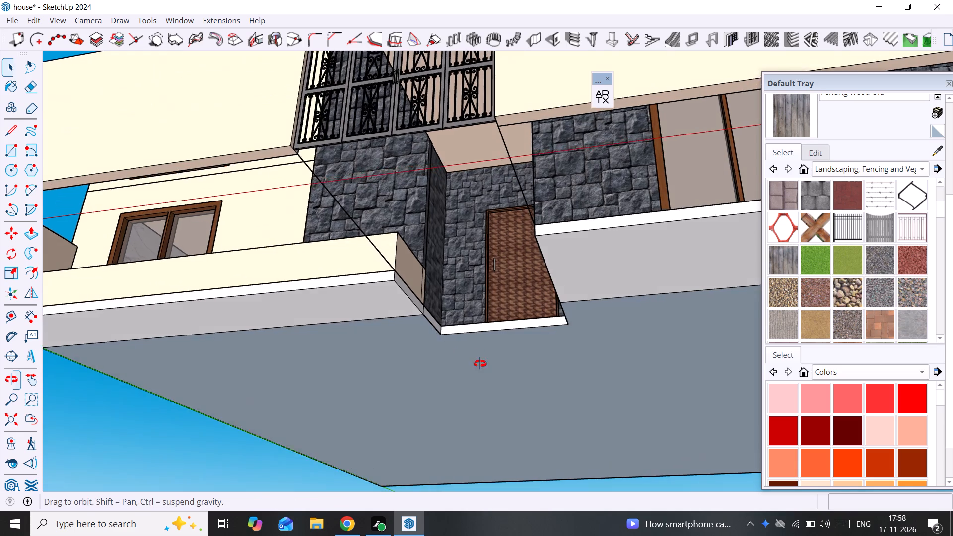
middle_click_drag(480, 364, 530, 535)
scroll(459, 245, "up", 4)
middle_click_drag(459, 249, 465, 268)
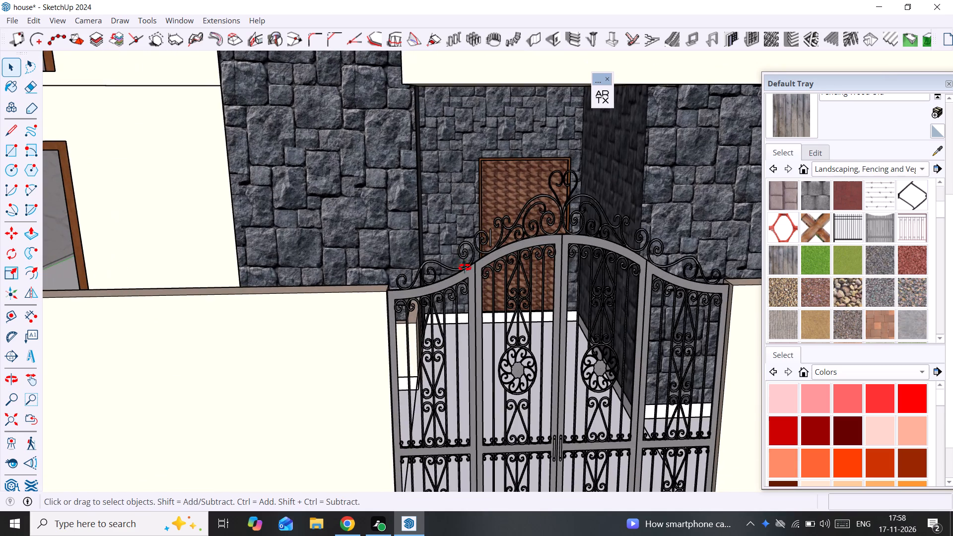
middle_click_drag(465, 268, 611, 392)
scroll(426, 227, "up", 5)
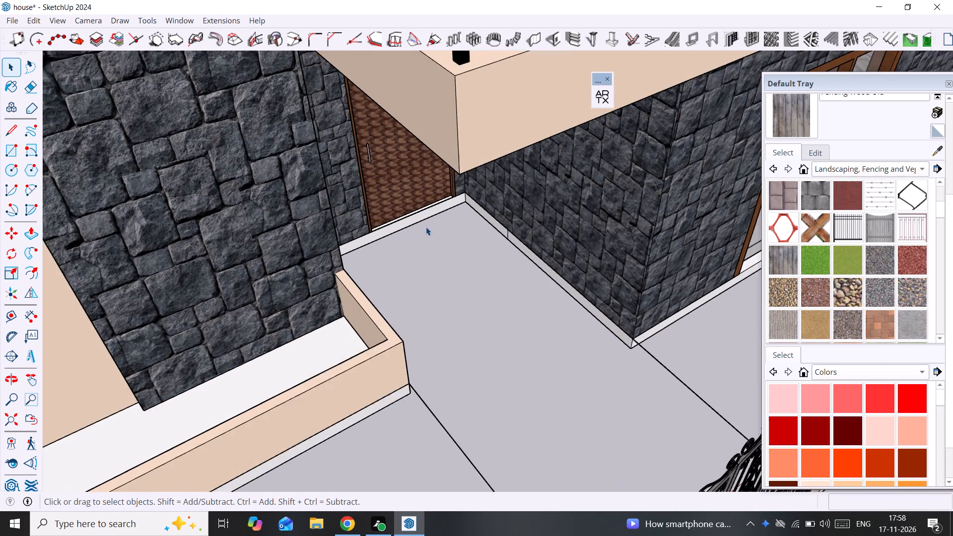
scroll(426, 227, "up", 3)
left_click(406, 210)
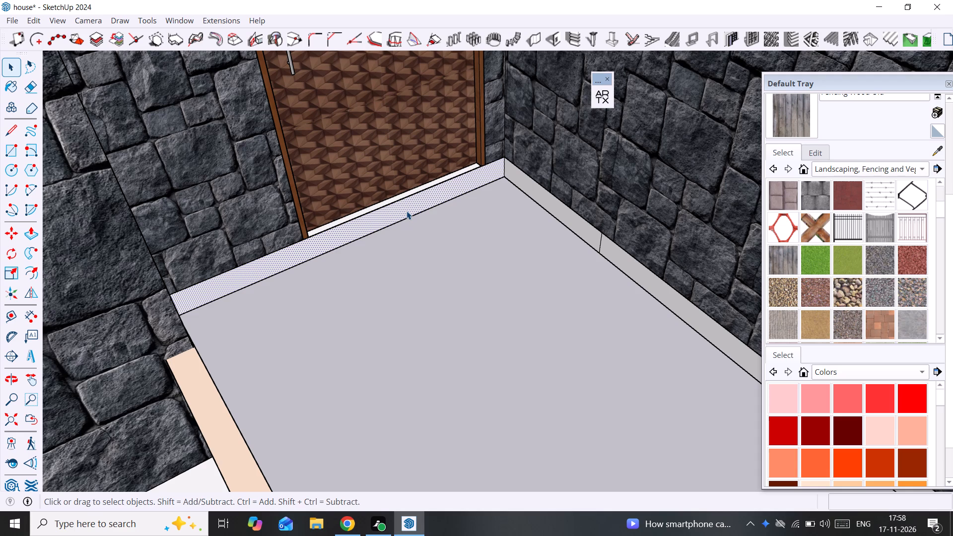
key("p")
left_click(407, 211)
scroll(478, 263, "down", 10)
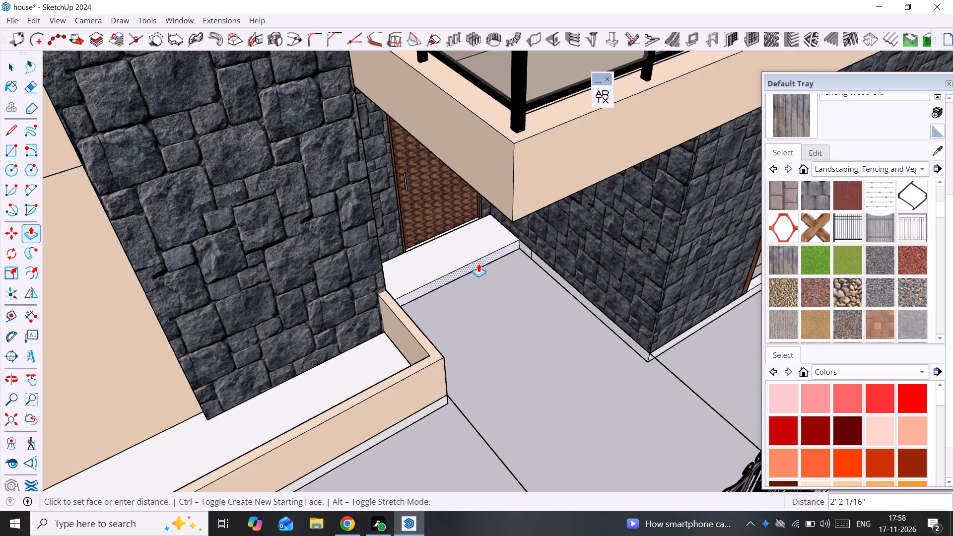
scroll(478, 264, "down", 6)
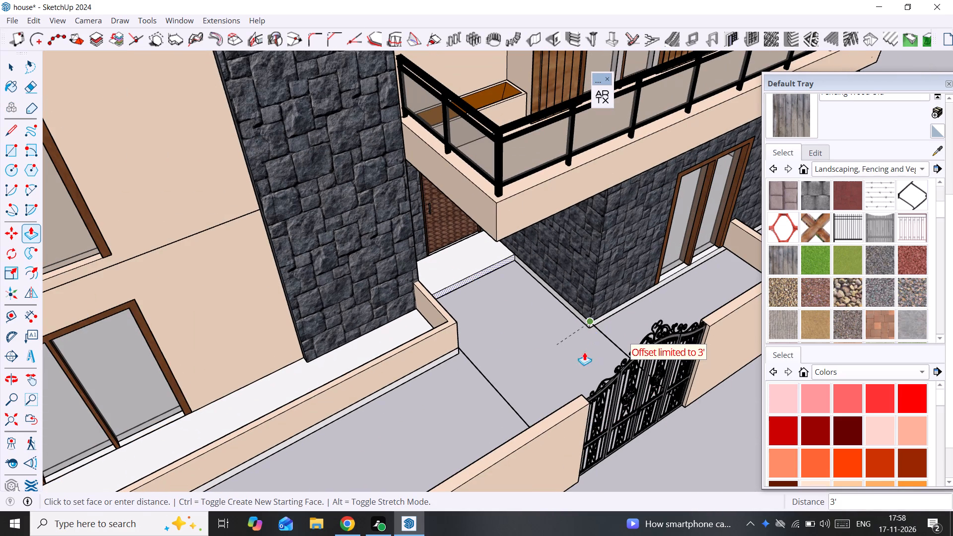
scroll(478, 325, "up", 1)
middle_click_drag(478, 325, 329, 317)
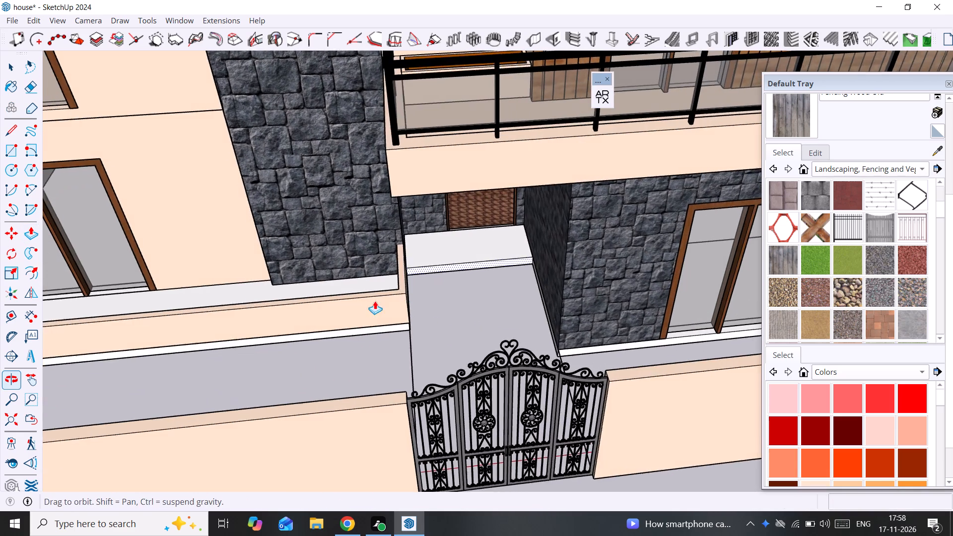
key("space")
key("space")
Delete the short vertical edge dividing the base strip under the stone side wall of the entrance recess.
scroll(497, 255, "up", 4)
middle_click_drag(579, 225, 652, 229)
scroll(564, 254, "up", 5)
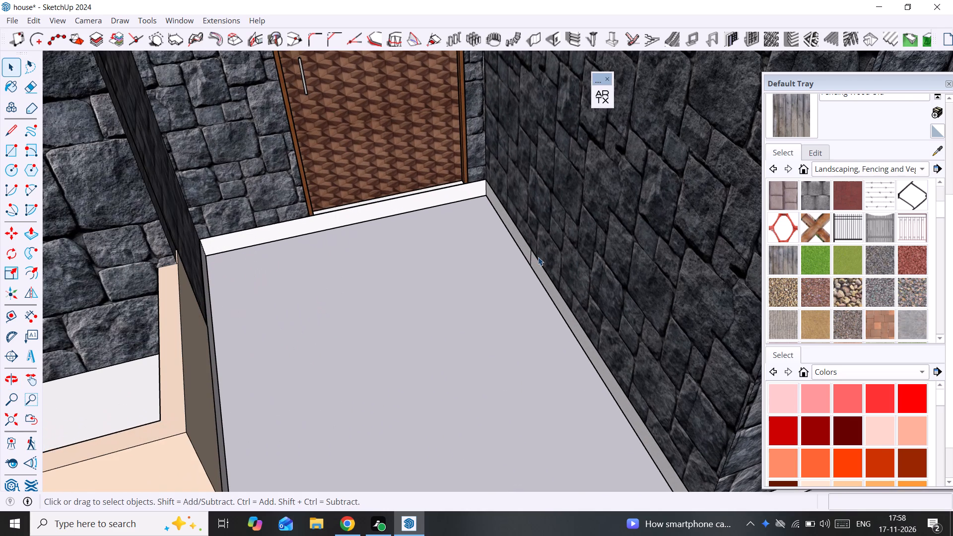
left_click(532, 258)
key("Delete")
Push/Pull the riser face beneath the entrance door 7' 2 13/16" outward to the front of the low wall, forming the landing.
left_click(454, 202)
left_click(453, 195)
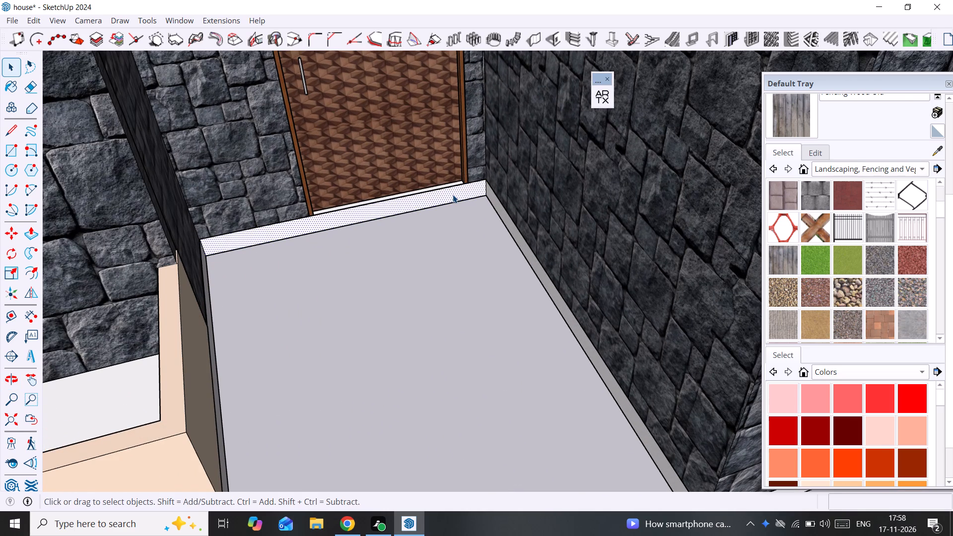
key("p")
left_click(453, 195)
scroll(487, 232, "down", 8)
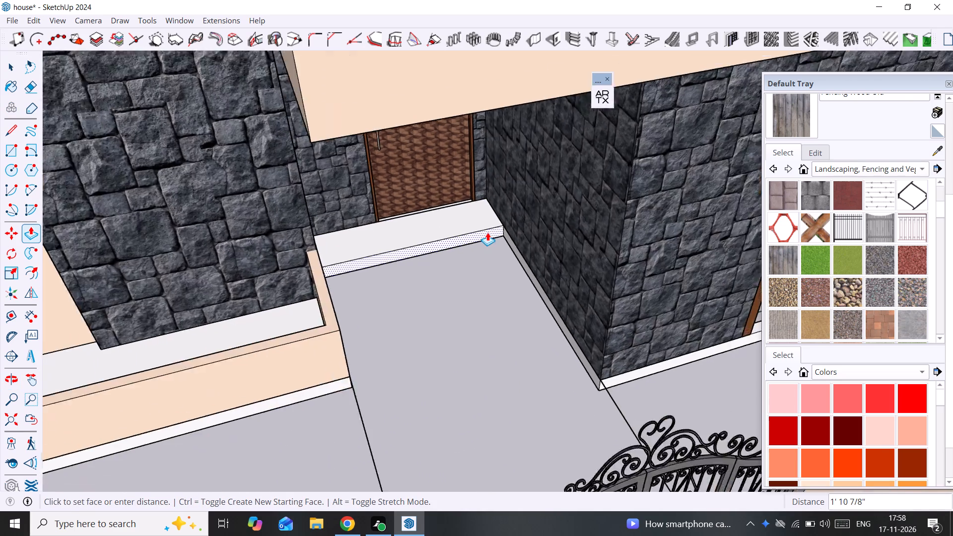
scroll(487, 232, "down", 2)
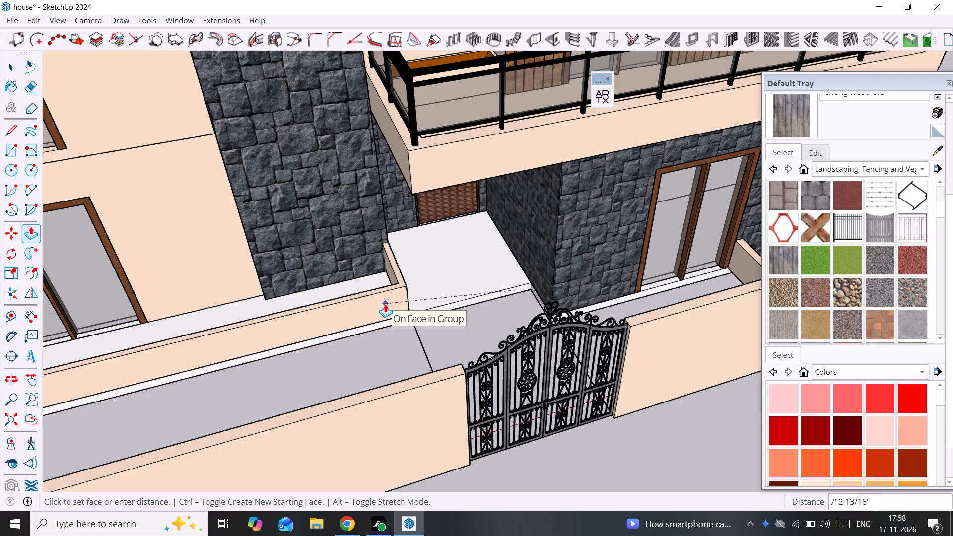
left_click(385, 304)
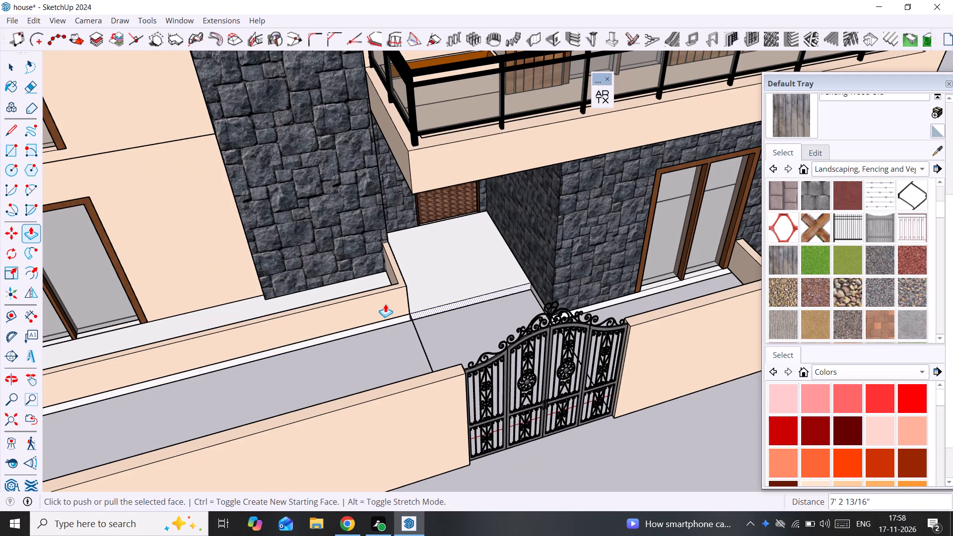
Clear the selection and save the house model with the whole building in view.
key("space")
scroll(385, 304, "down", 18)
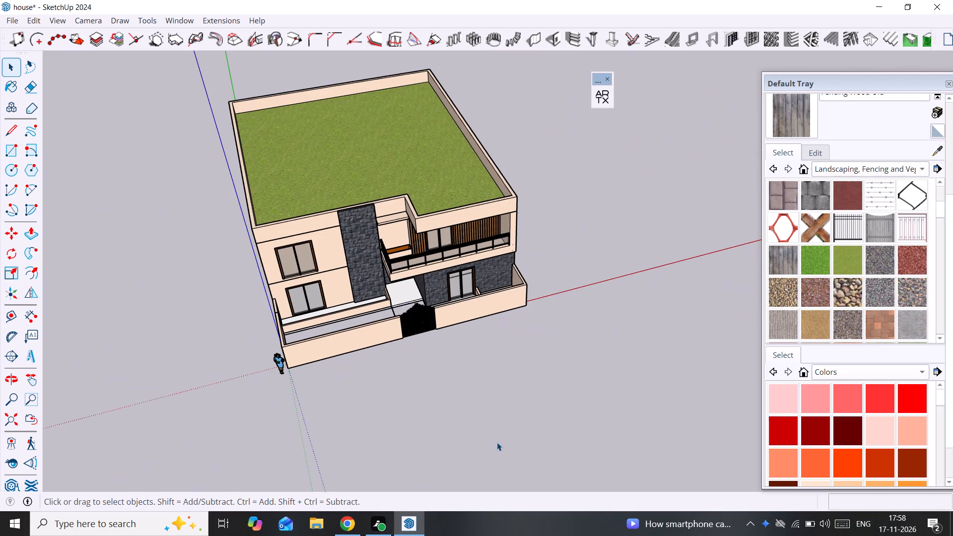
left_click(497, 442)
key("ctrl+s")
key("ctrl+s")
key("ctrl+s")
key("ctrl+s")
key("ctrl+s")
key("ctrl+s")
key("ctrl+s")
key("ctrl+s")
key("ctrl+s")
key("ctrl+s")
key("ctrl+s")
key("ctrl+s")
key("ctrl+s")
key("ctrl+s")
key("ctrl+s")
key("ctrl+s")
key("ctrl+s")
key("ctrl+s")
key("ctrl+s")
key("ctrl+s")
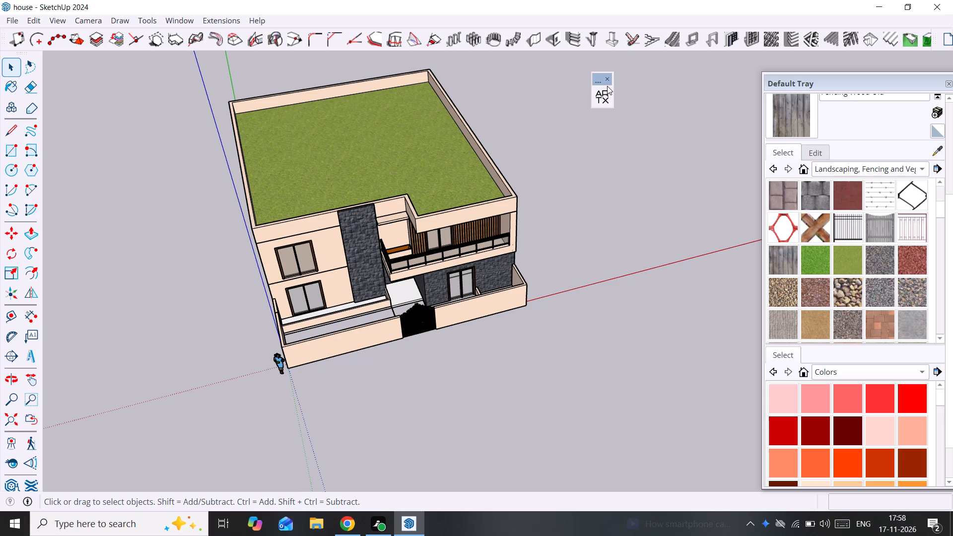
Print the current view with Microsoft Print to PDF, saving one copy as house in the Downloads folder.
key("ctrl+p")
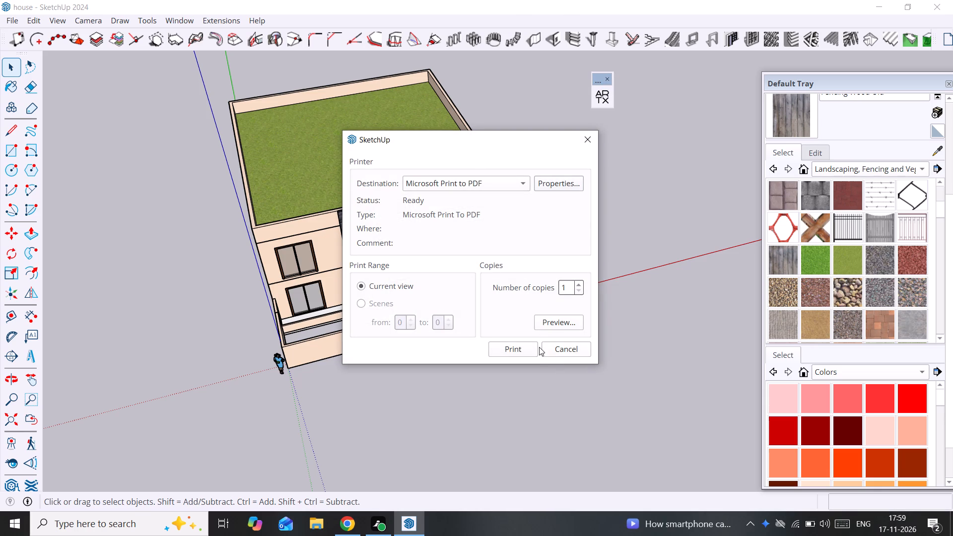
left_click(523, 344)
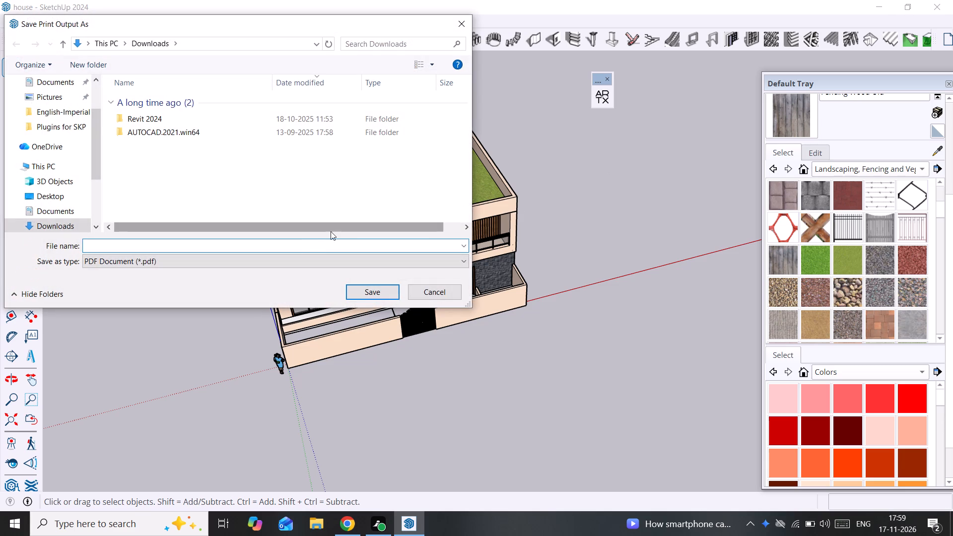
left_click(268, 248)
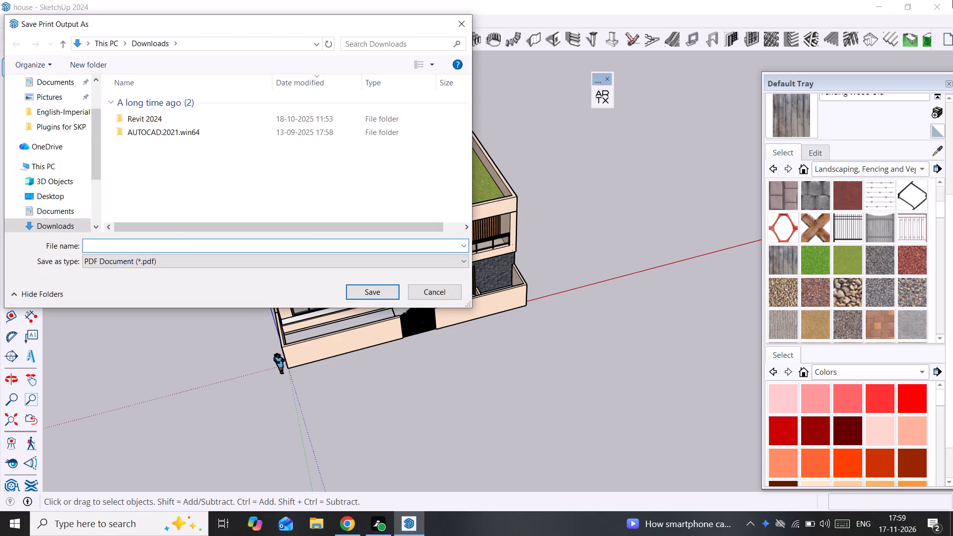
type("house")
key("Return")
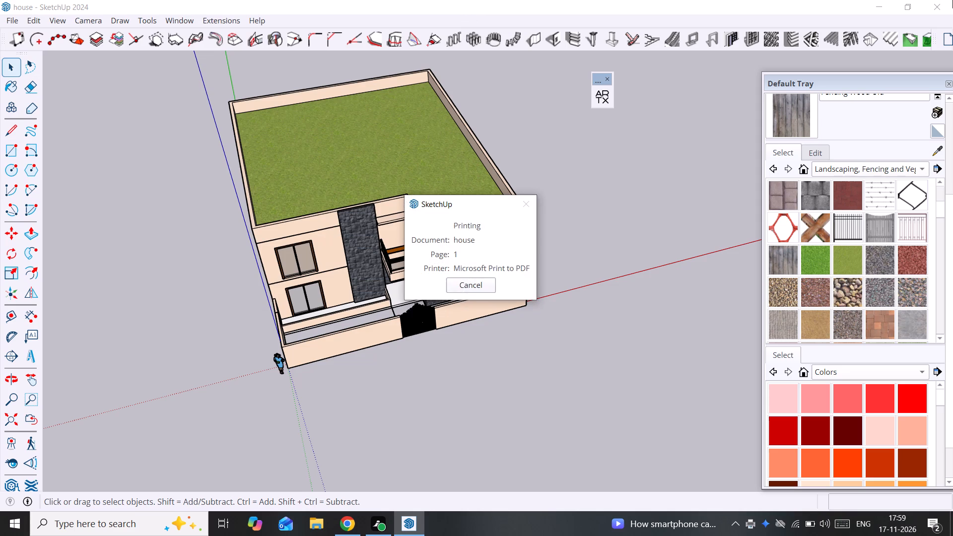
left_click(785, 83)
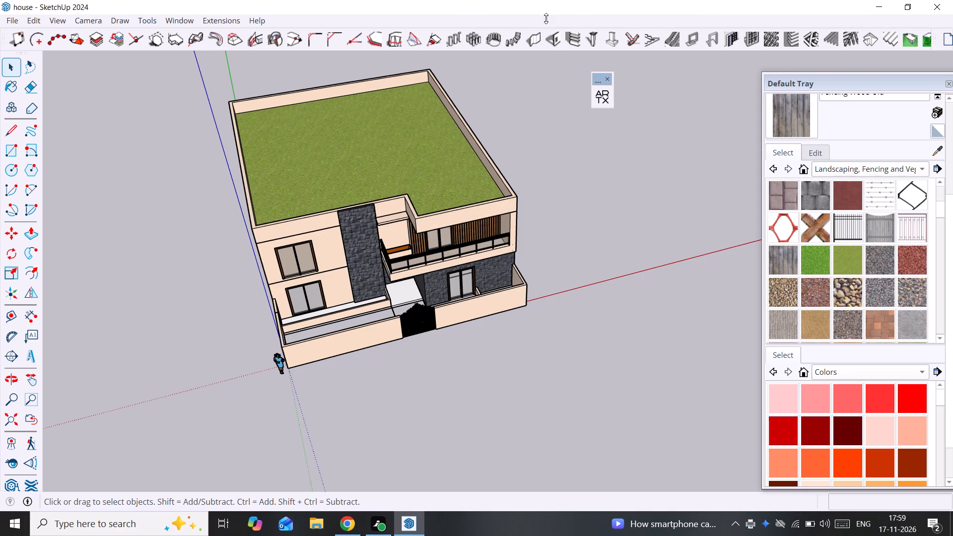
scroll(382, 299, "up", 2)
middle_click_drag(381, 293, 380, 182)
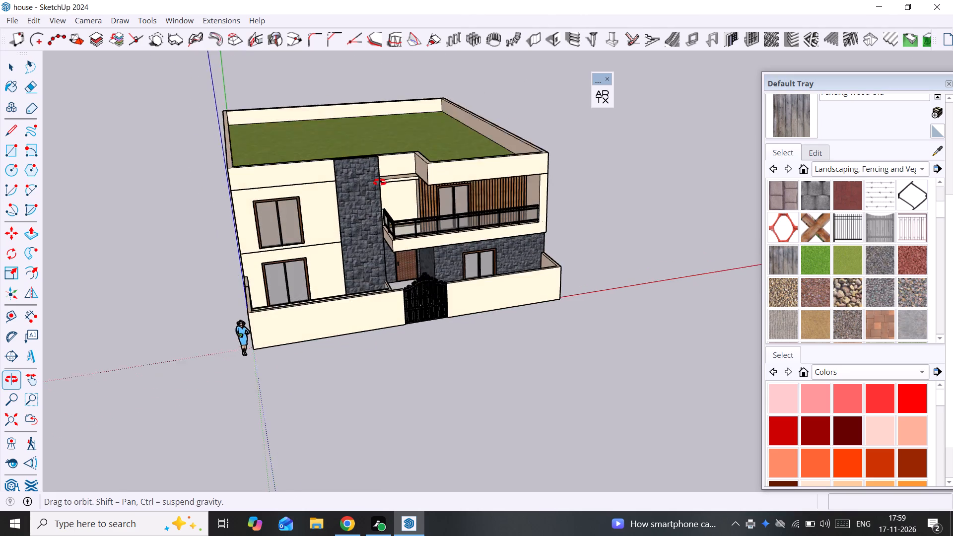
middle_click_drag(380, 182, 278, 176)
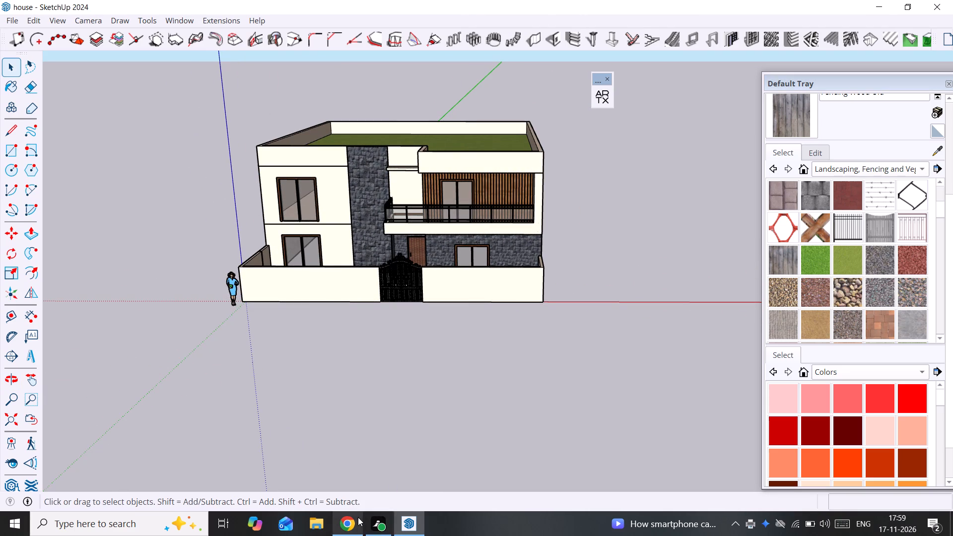